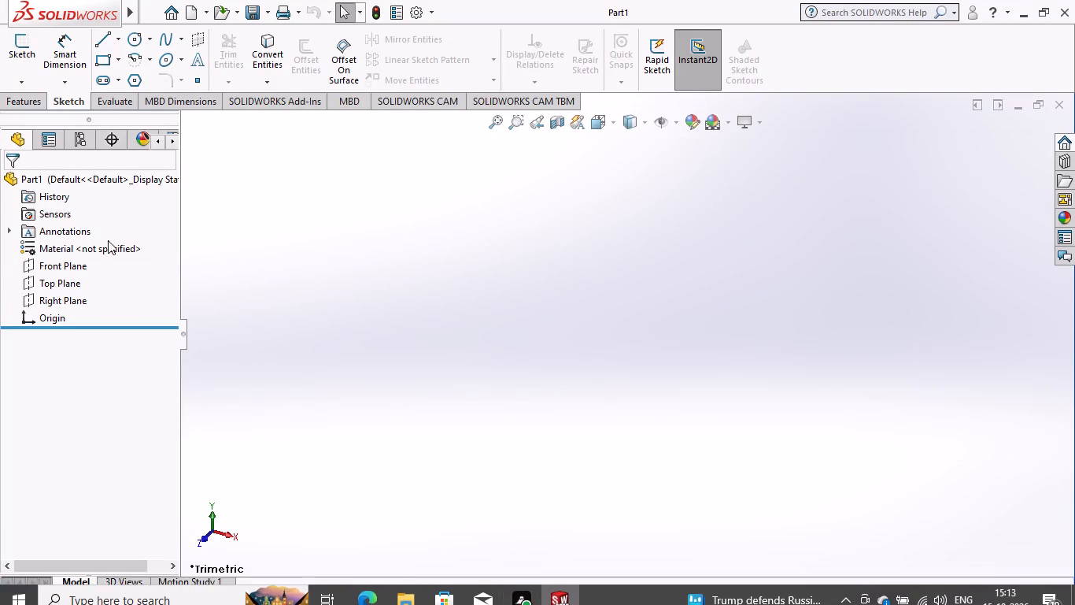
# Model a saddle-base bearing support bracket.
# Start a sketch on the Front Plane and draw a horizontal centerline about 248 mm long through the origin.
pyautogui.click(51, 266)
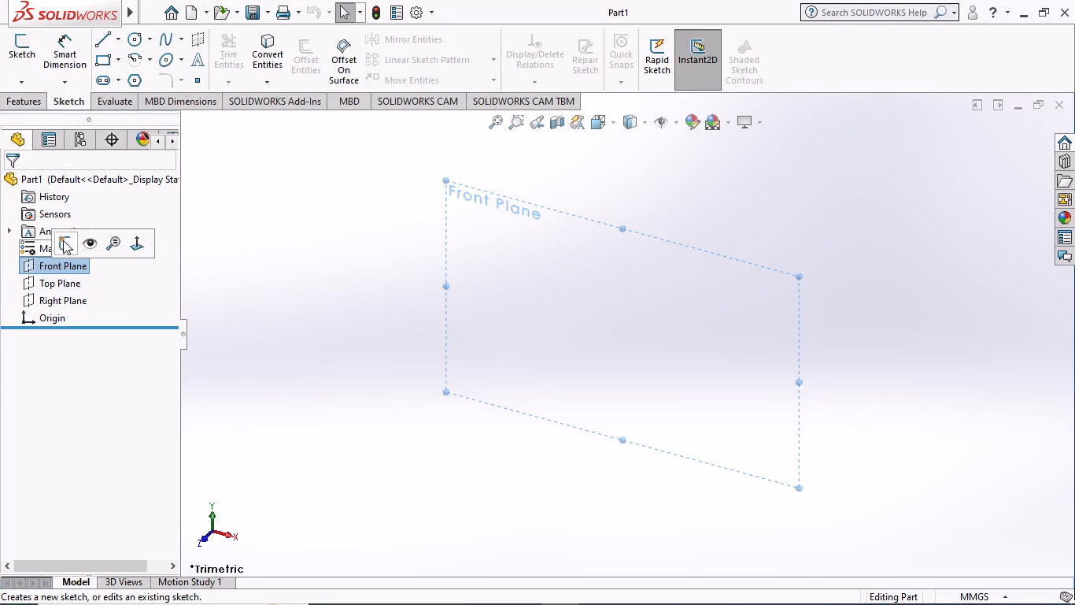
pyautogui.click(65, 241)
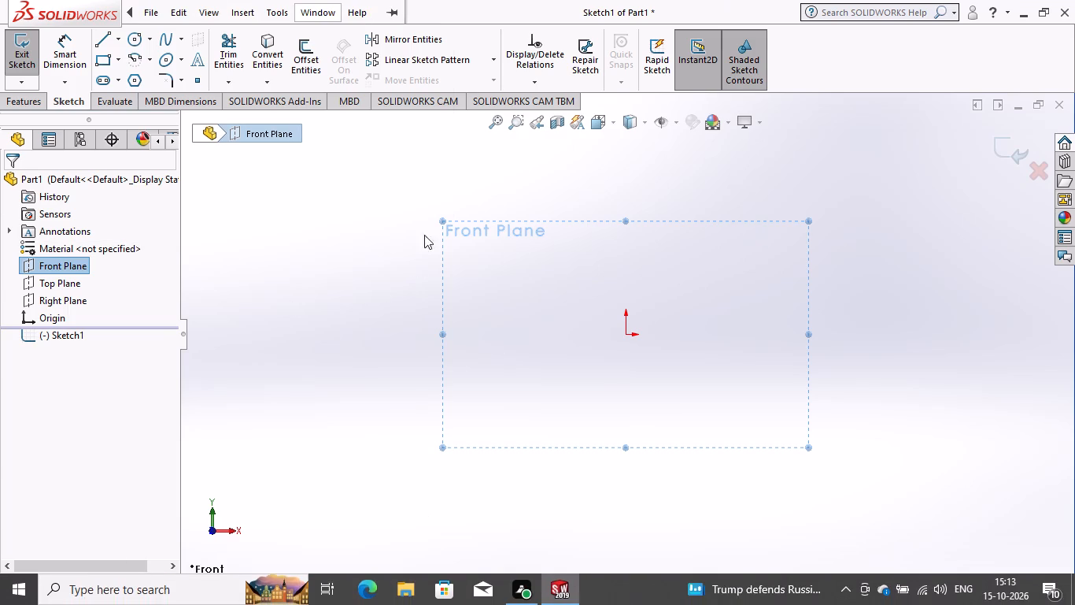
pyautogui.click(113, 35)
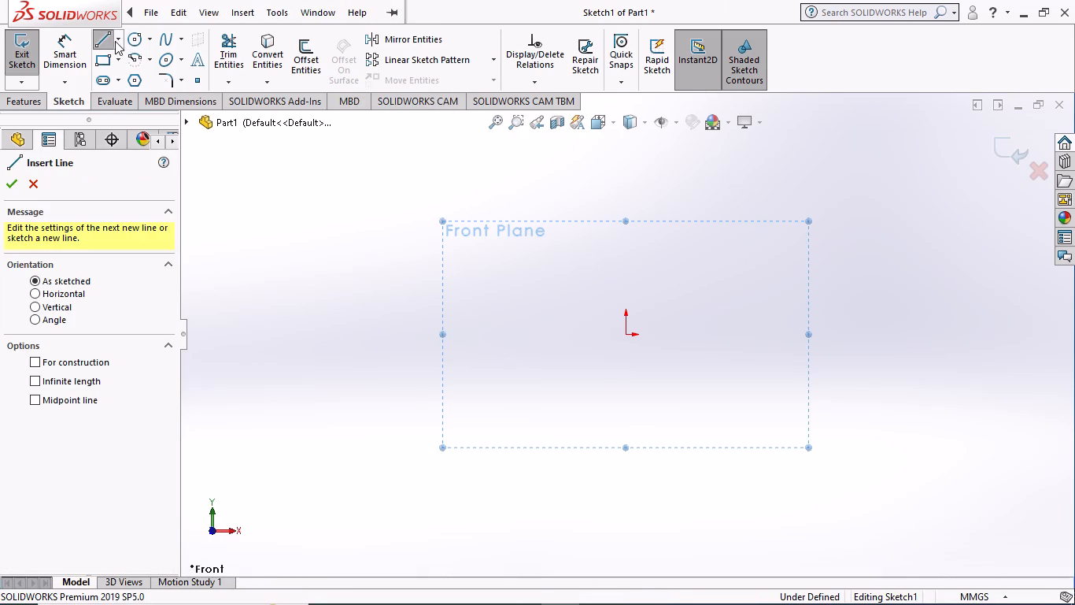
pyautogui.click(116, 39)
pyautogui.click(125, 71)
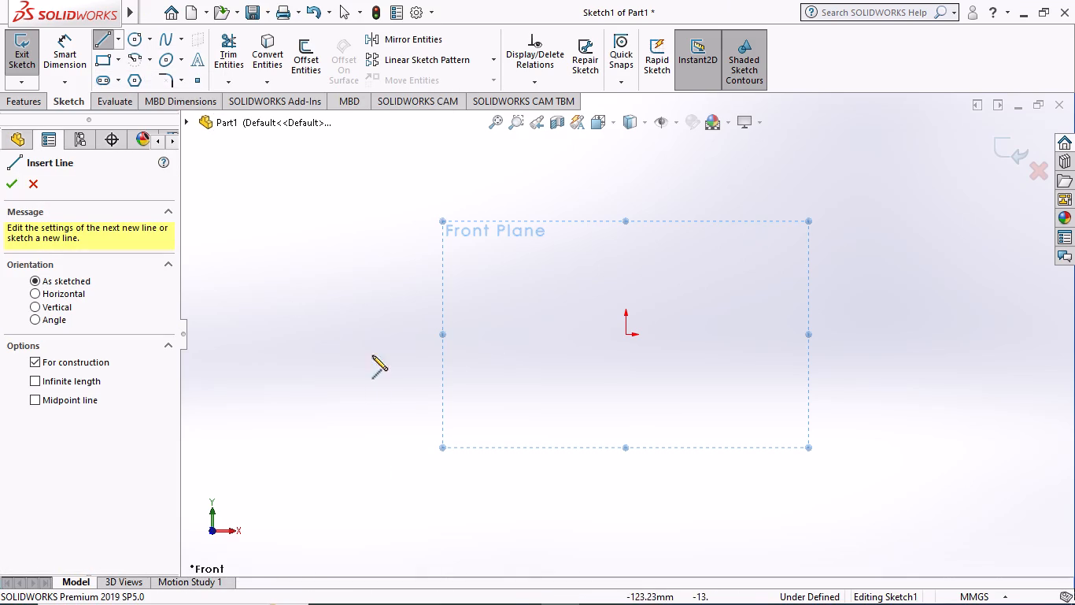
pyautogui.click(370, 336)
pyautogui.click(880, 331)
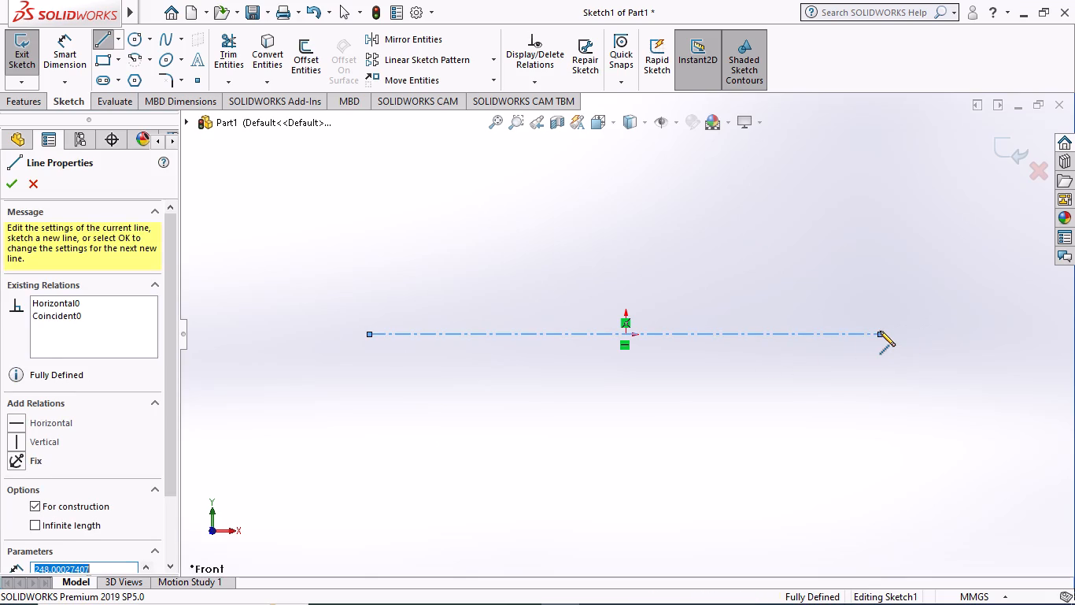
pyautogui.press('Escape')
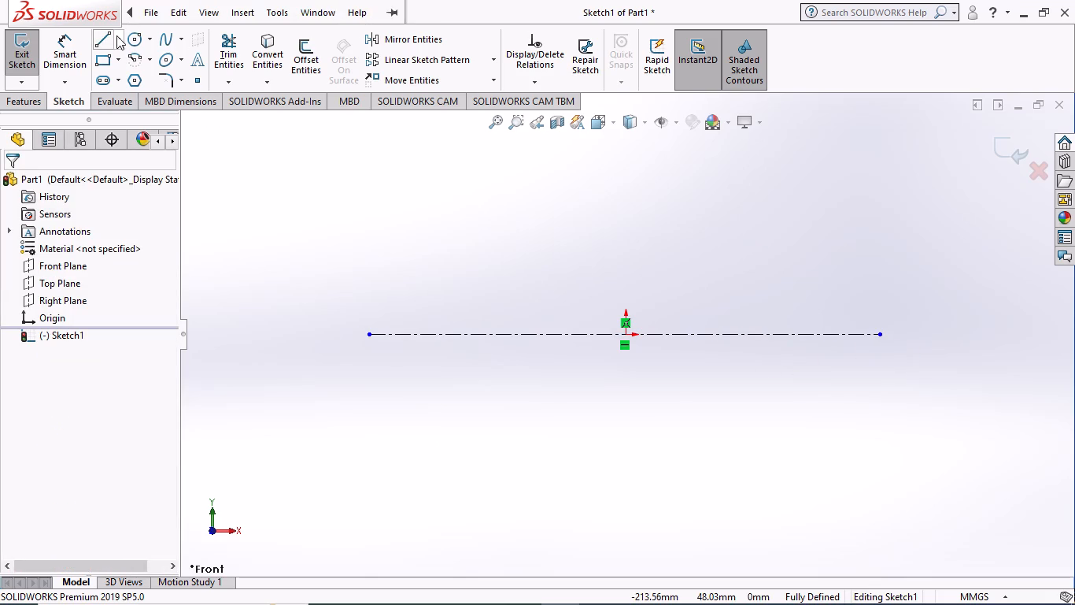
# Draw a vertical centerline through the origin, crossing the horizontal centerline and extending above and below it.
pyautogui.click(116, 35)
pyautogui.click(117, 77)
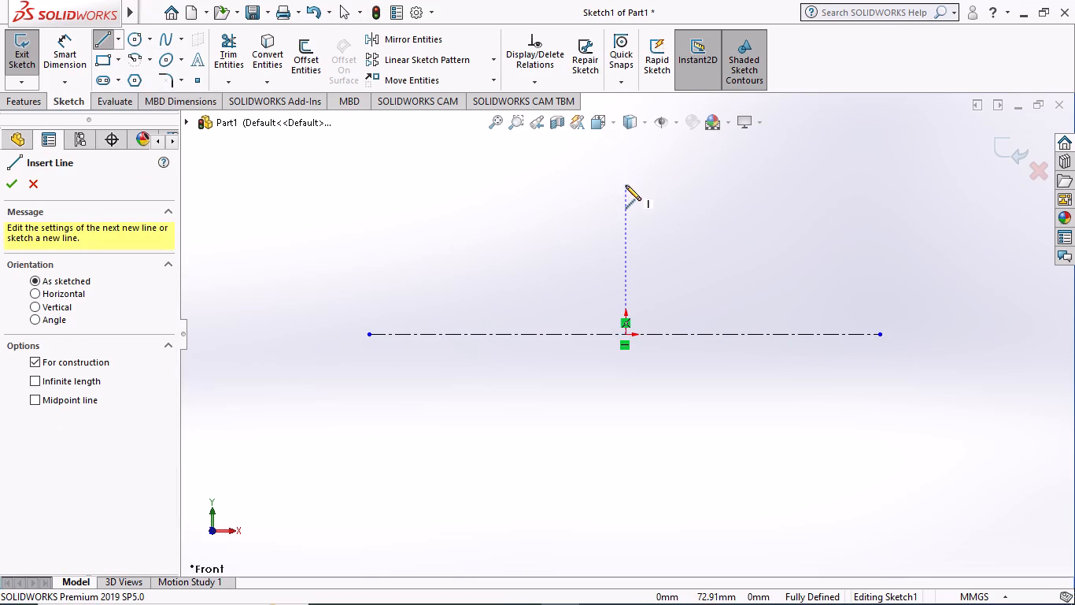
pyautogui.click(626, 143)
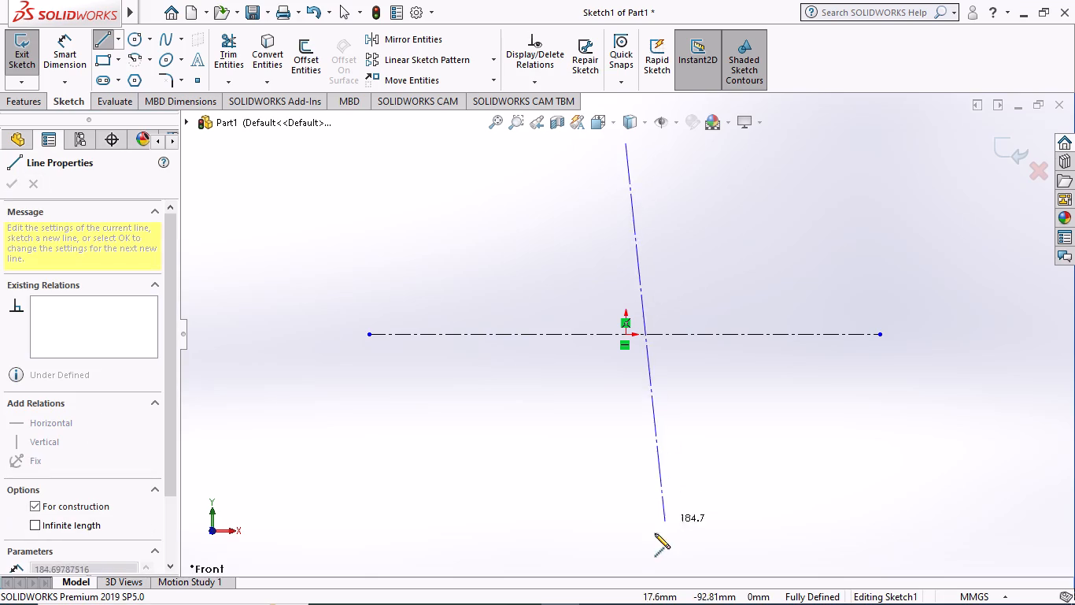
pyautogui.click(626, 544)
pyautogui.press('Escape')
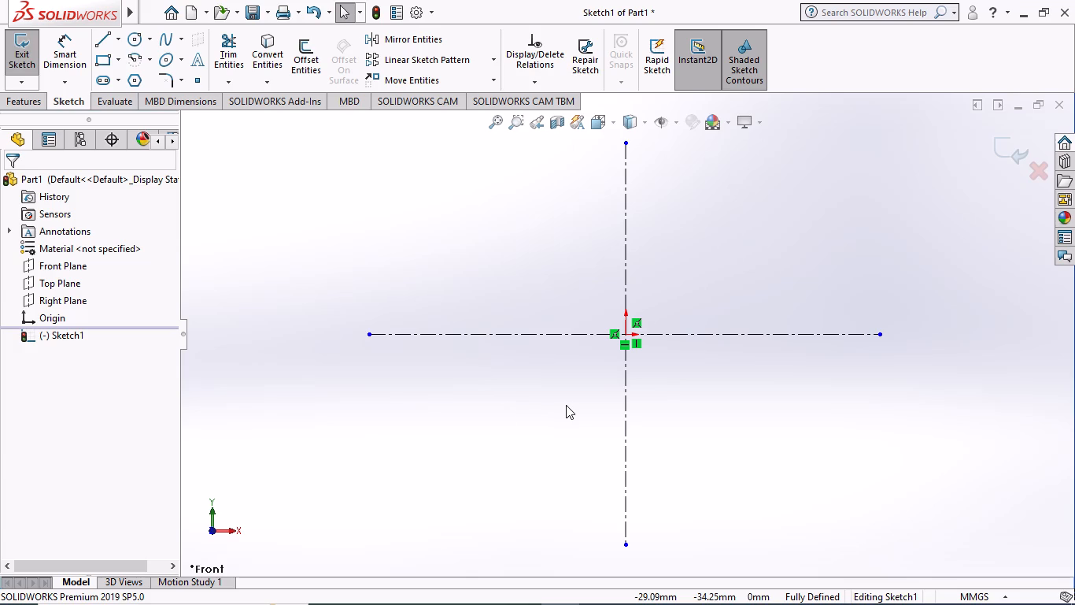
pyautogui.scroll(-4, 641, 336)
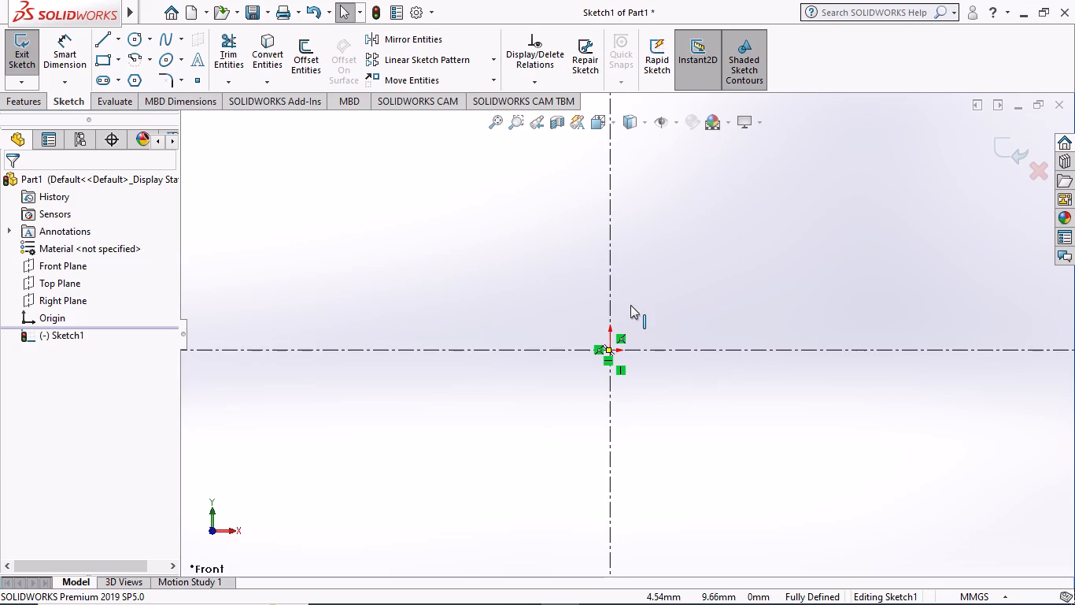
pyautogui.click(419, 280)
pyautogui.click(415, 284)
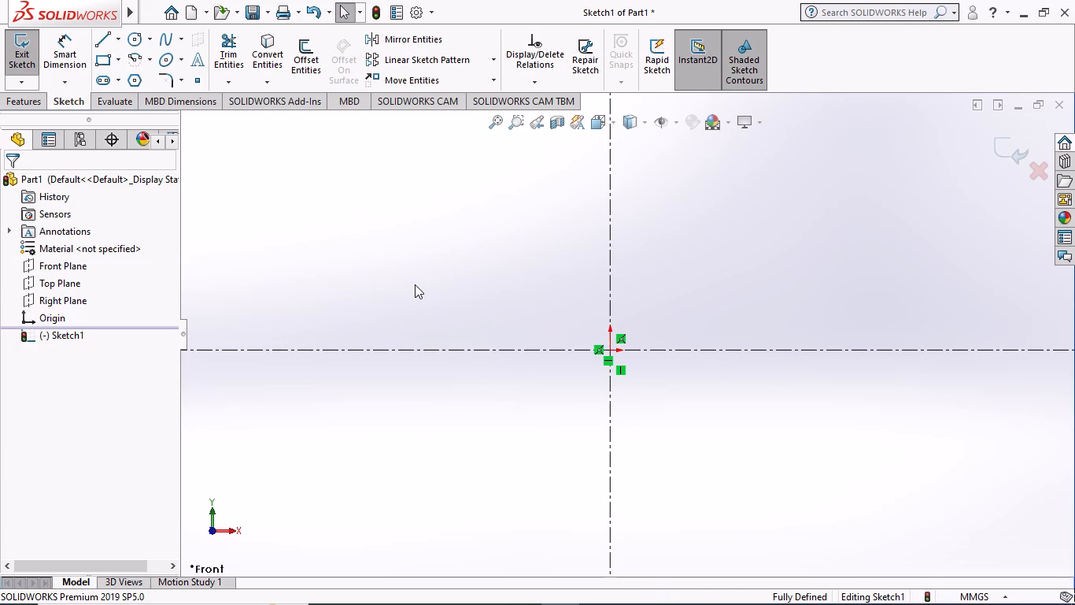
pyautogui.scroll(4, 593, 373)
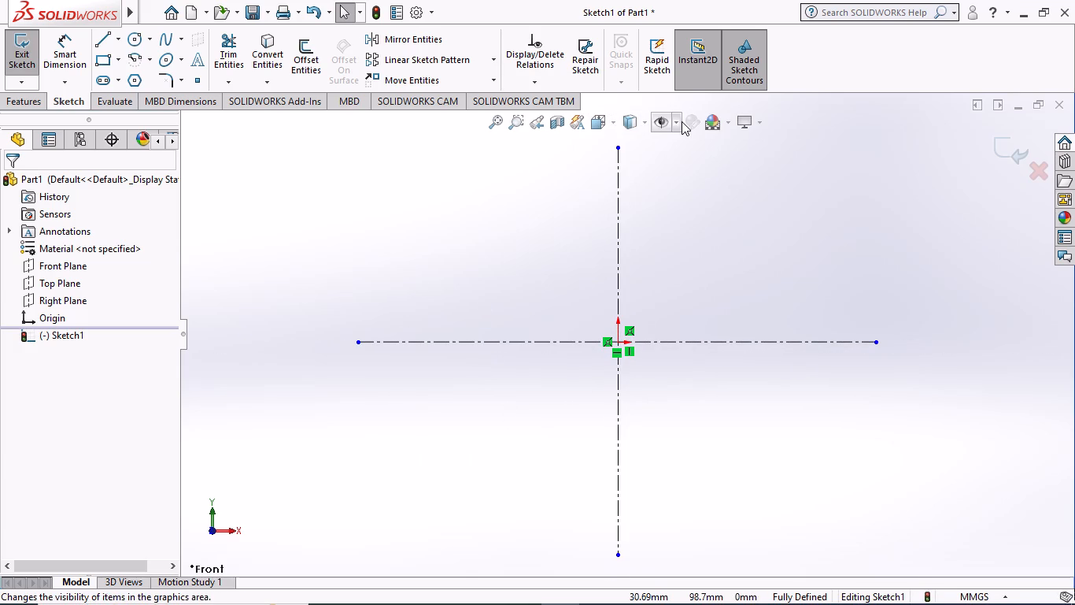
# Hide coordinate systems and sketch relations in the graphics area, keeping sketch dimensions shown.
pyautogui.click(676, 121)
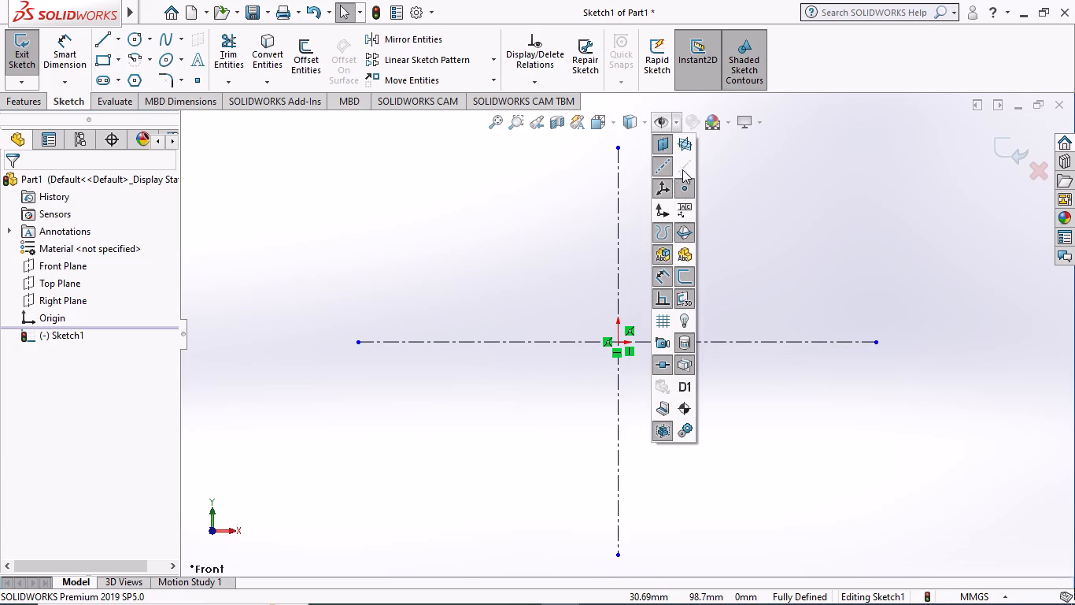
pyautogui.click(663, 186)
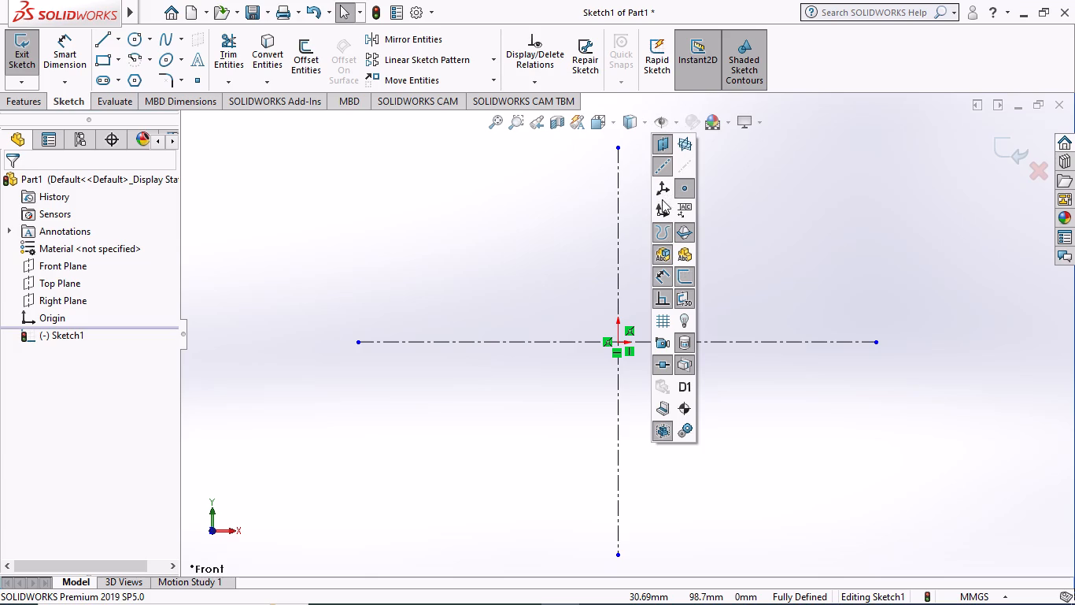
pyautogui.click(659, 217)
pyautogui.click(659, 211)
pyautogui.click(663, 274)
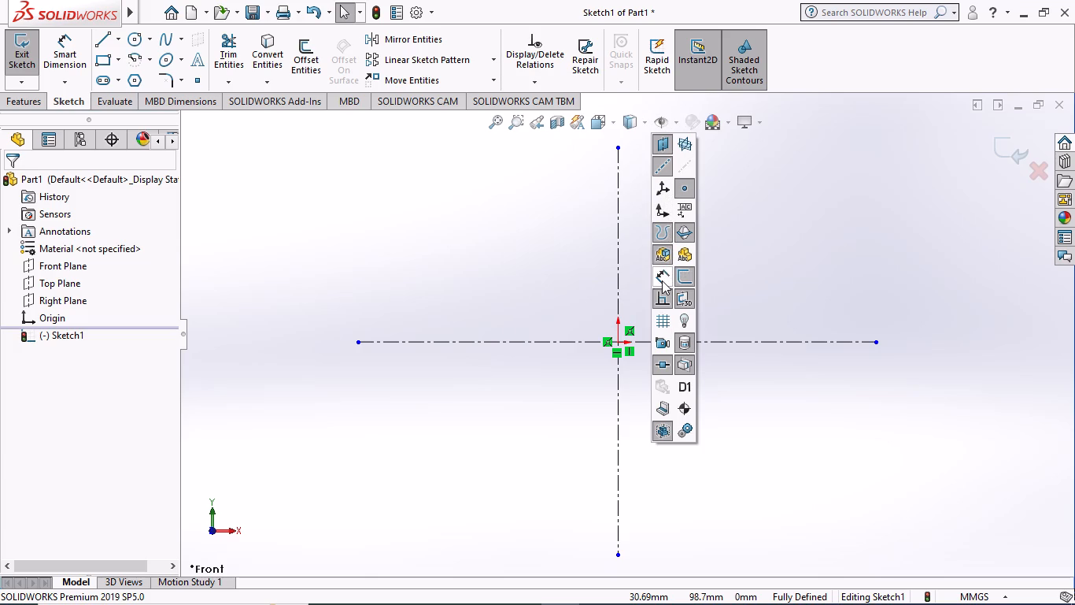
pyautogui.click(662, 280)
pyautogui.click(660, 306)
pyautogui.click(537, 296)
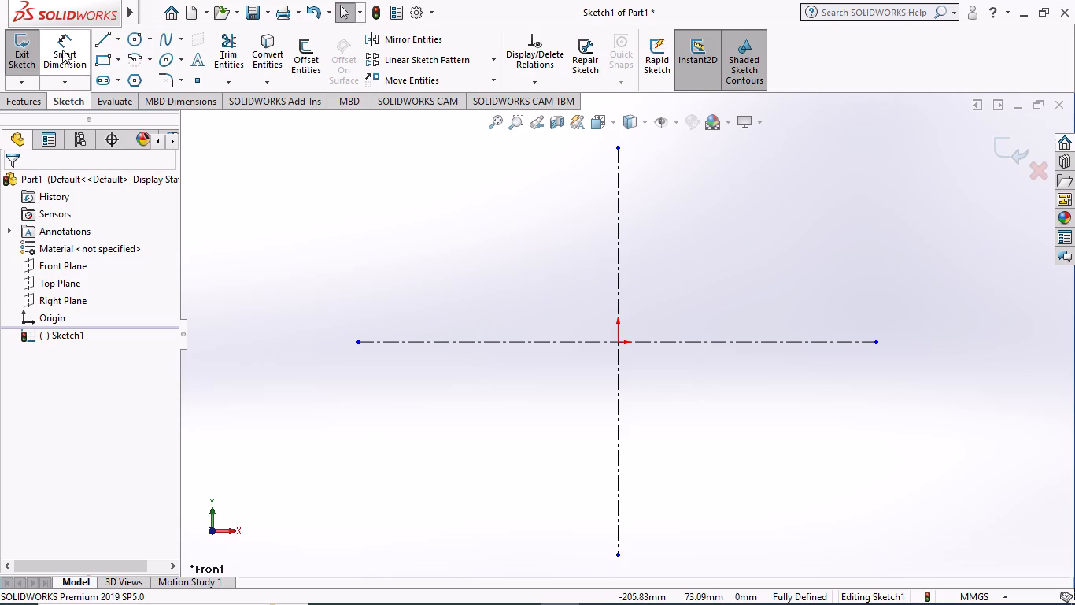
# Sketch a center rectangle about 97 by 99 mm, centred on the vertical centerline with its bottom edge on the horizontal centerline.
pyautogui.click(106, 38)
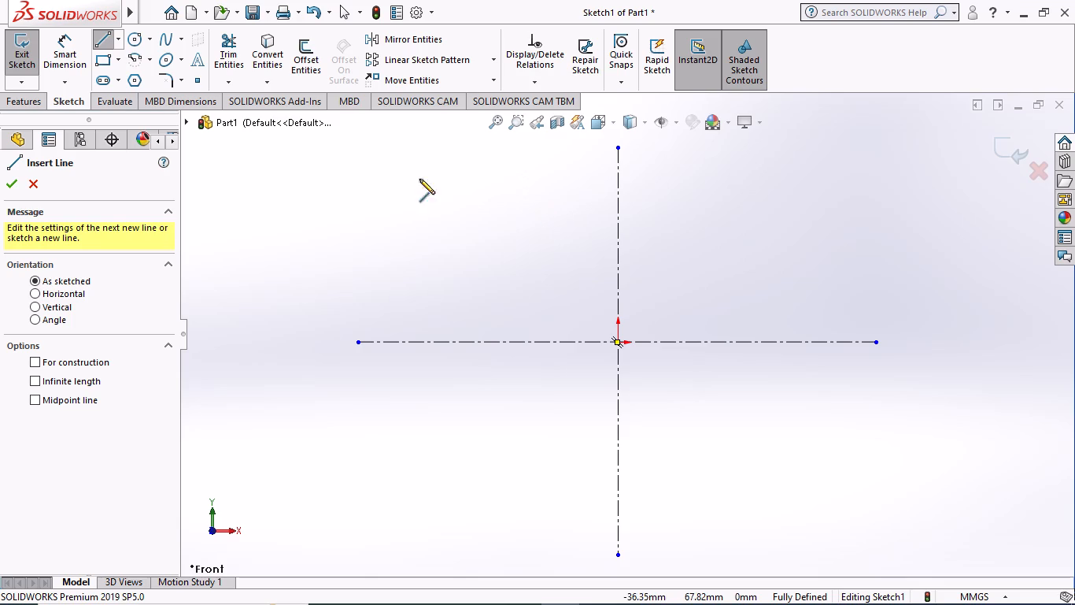
pyautogui.click(102, 60)
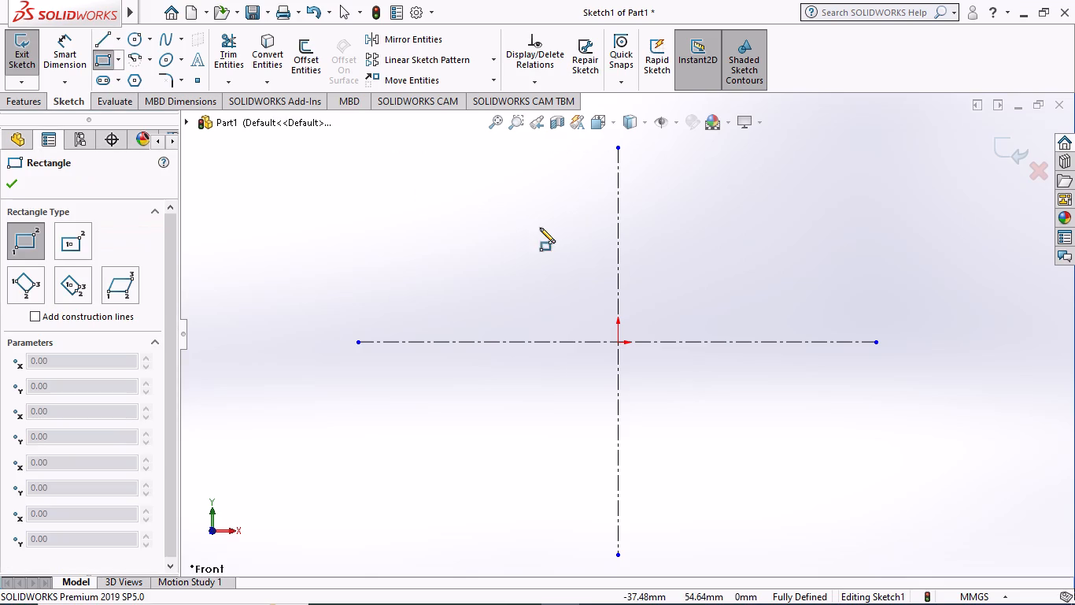
pyautogui.click(118, 58)
pyautogui.click(120, 97)
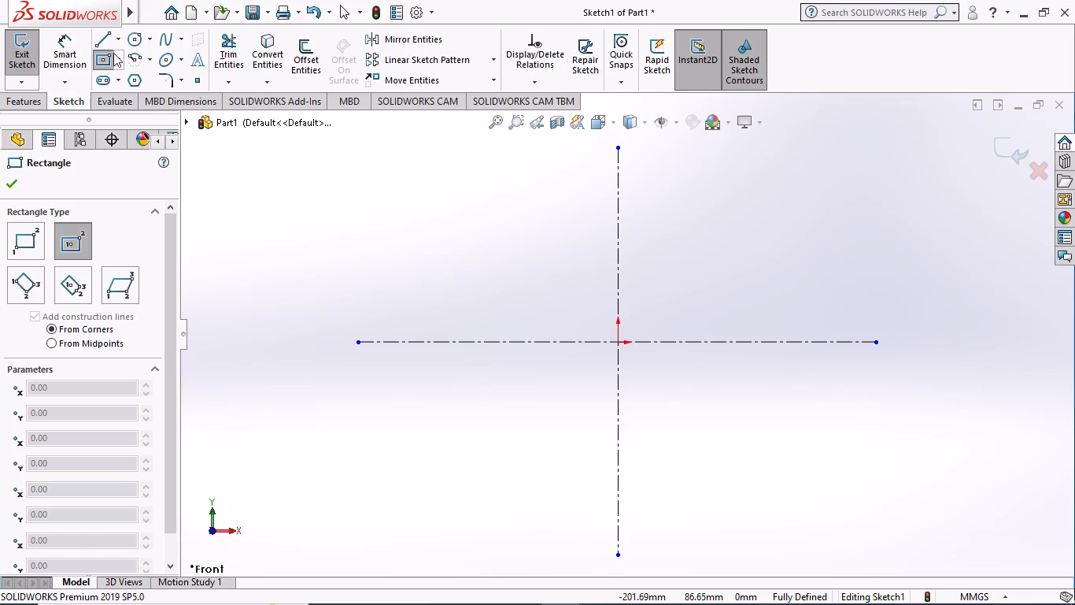
pyautogui.click(616, 238)
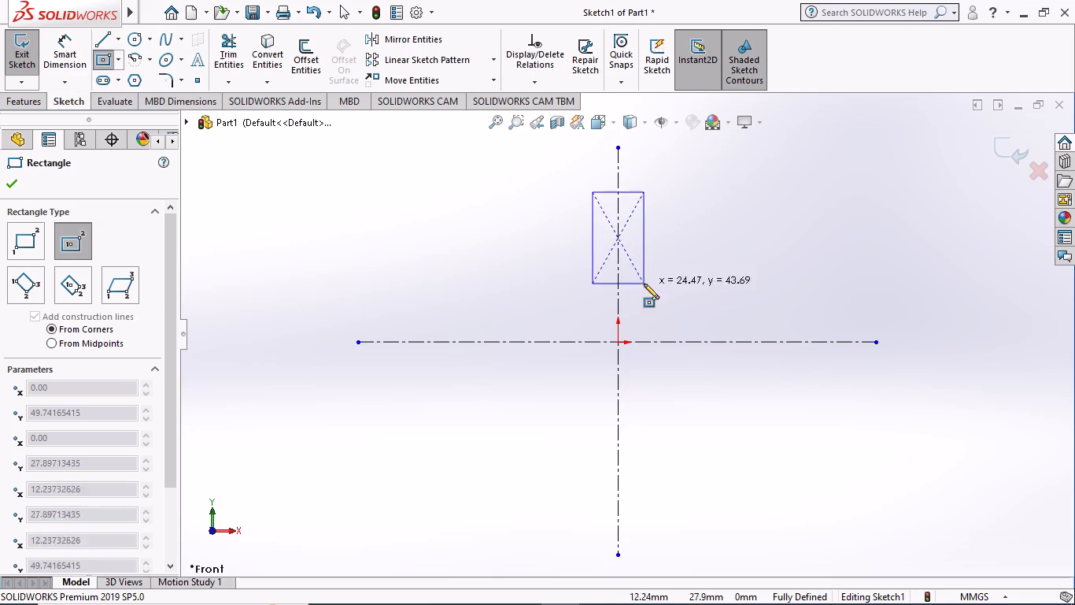
pyautogui.click(719, 342)
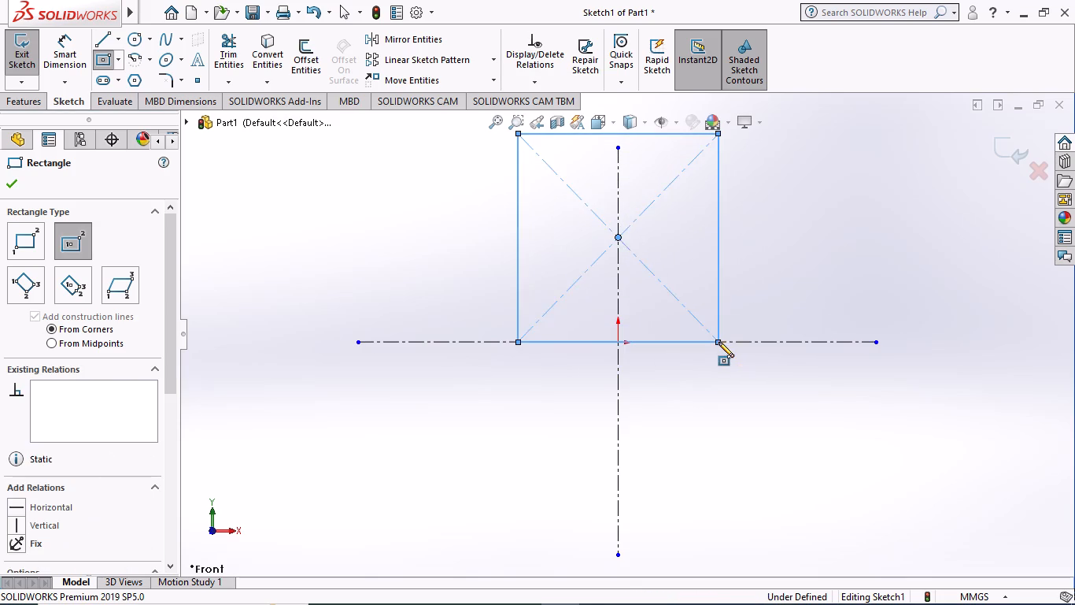
pyautogui.press('Escape')
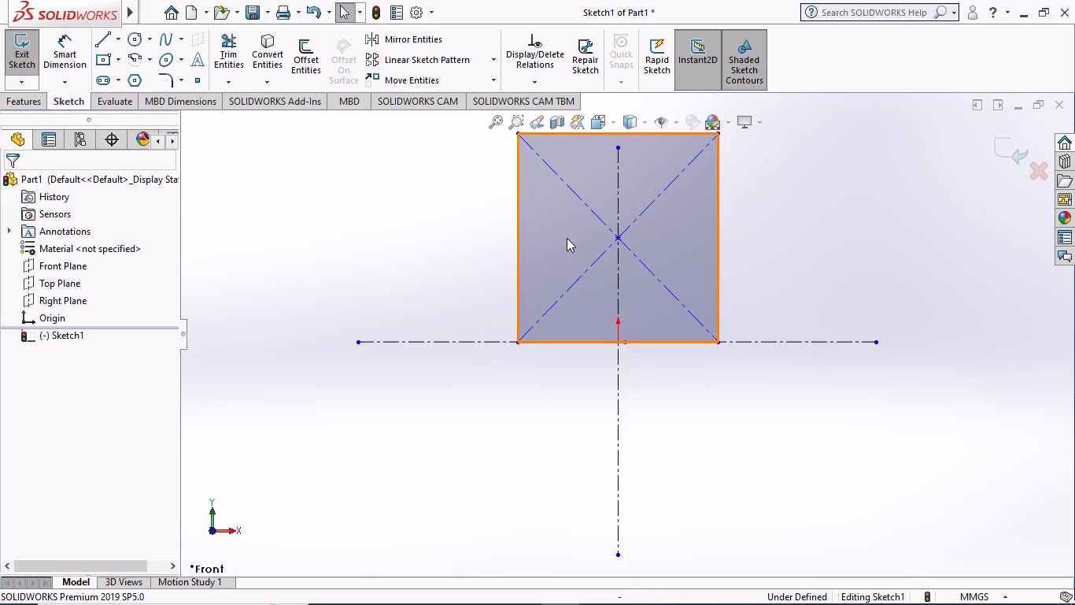
# Extend the vertical centerline's upper endpoint above the rectangle, to about 137 mm above the origin.
pyautogui.scroll(2, 567, 238)
pyautogui.moveTo(620, 205); pyautogui.dragTo(619, 141)
pyautogui.click(9, 179)
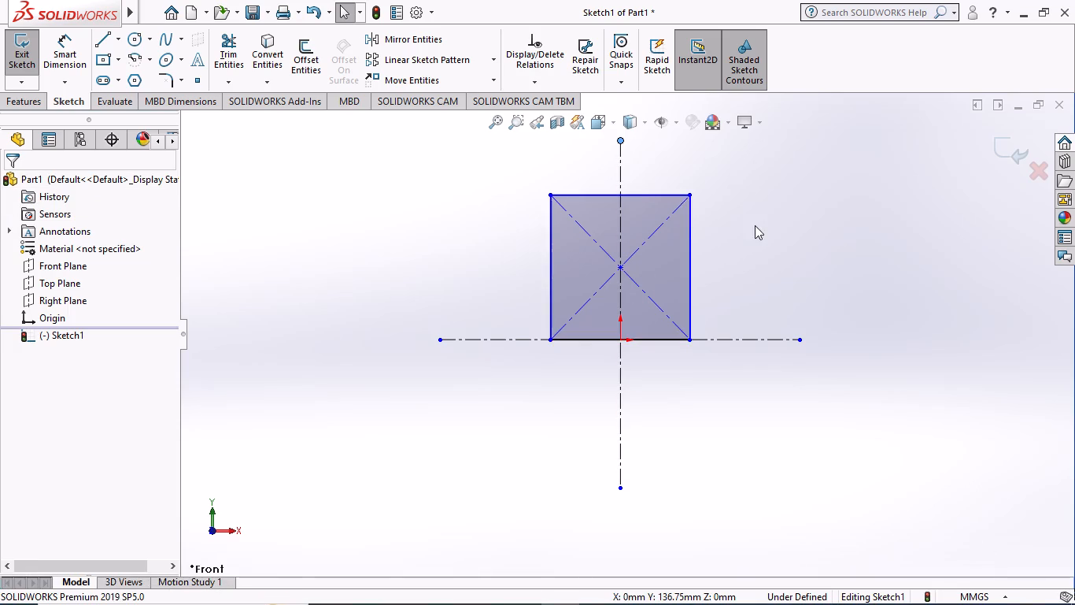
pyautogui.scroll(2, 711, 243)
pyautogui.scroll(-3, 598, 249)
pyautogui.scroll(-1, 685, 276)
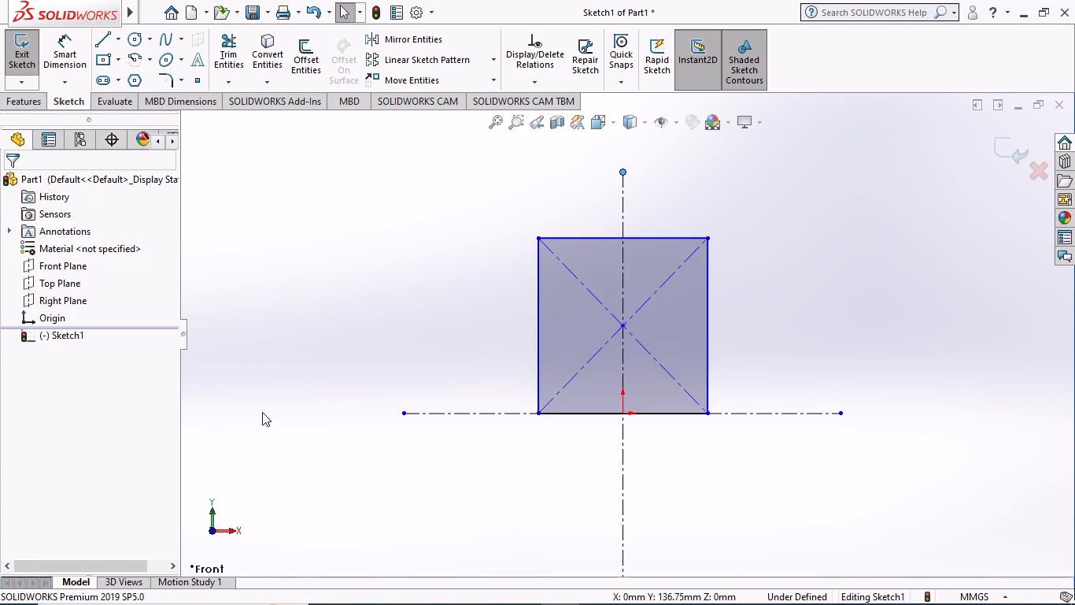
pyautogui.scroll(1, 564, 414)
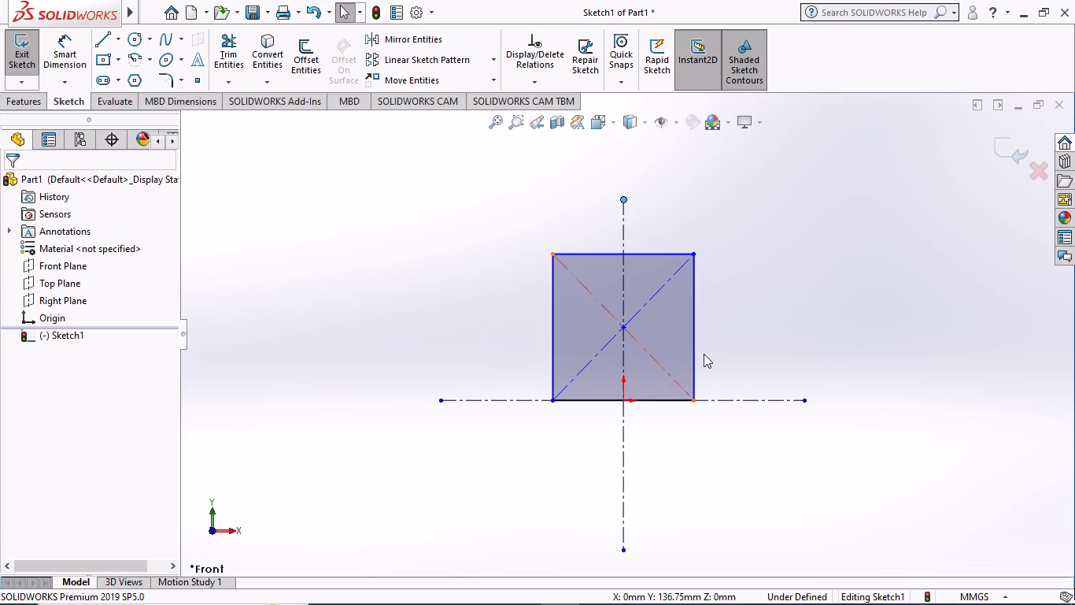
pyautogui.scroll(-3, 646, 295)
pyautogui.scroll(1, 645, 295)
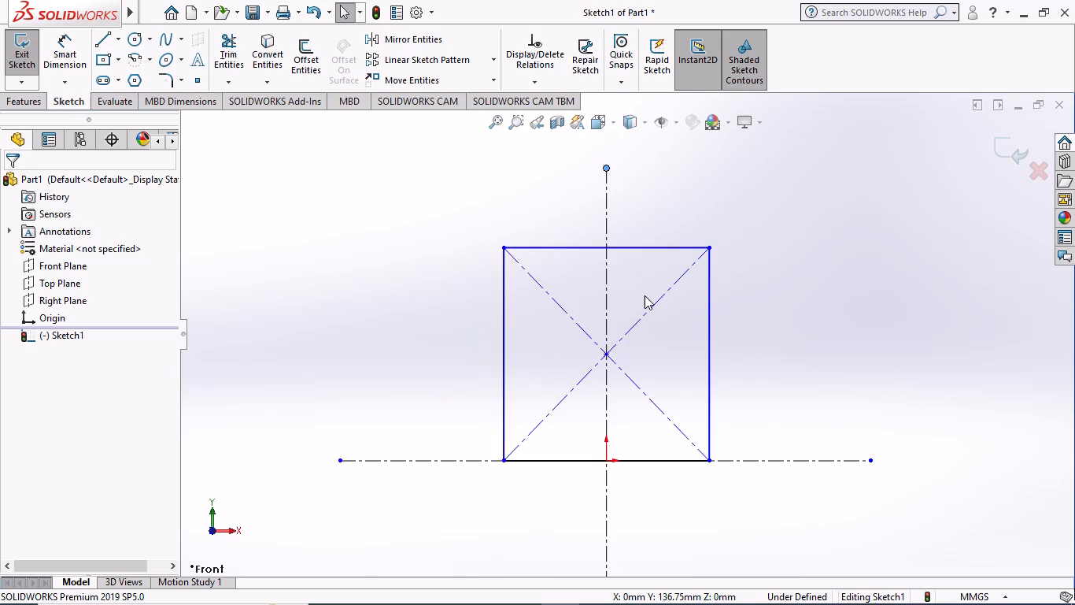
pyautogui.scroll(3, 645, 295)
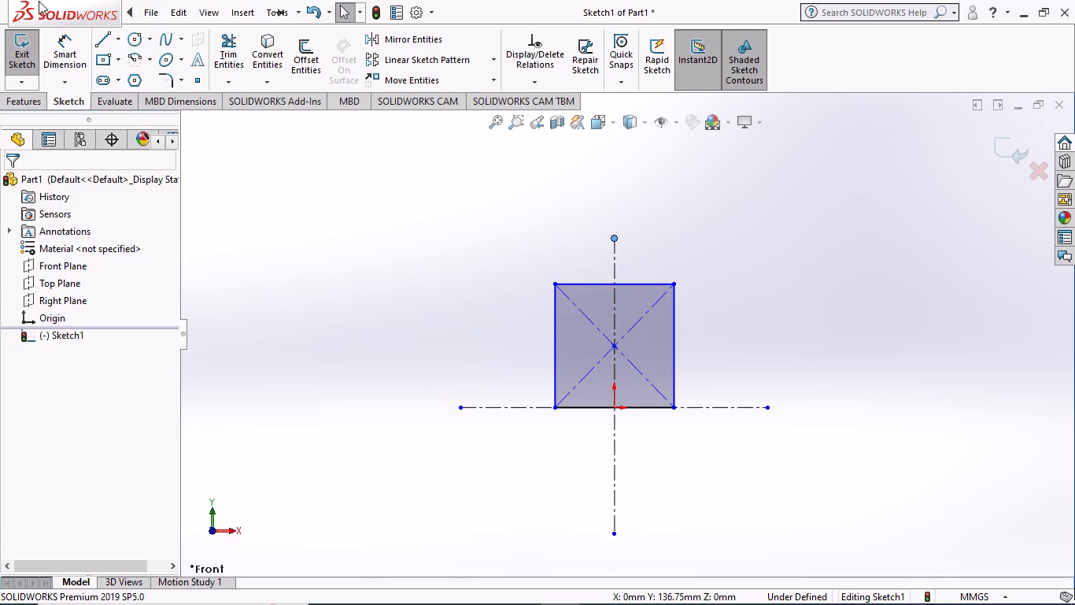
# Dimension the rectangle with a height of 100 mm and a width of 80 mm.
pyautogui.click(61, 51)
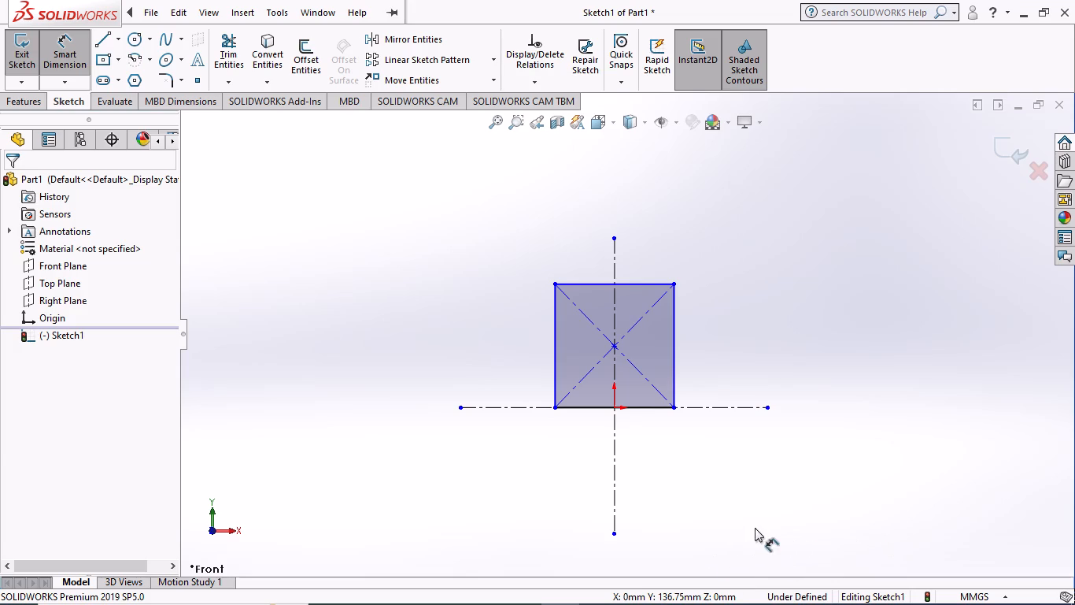
pyautogui.click(552, 332)
pyautogui.click(524, 345)
pyautogui.write('100')
pyautogui.press('Return')
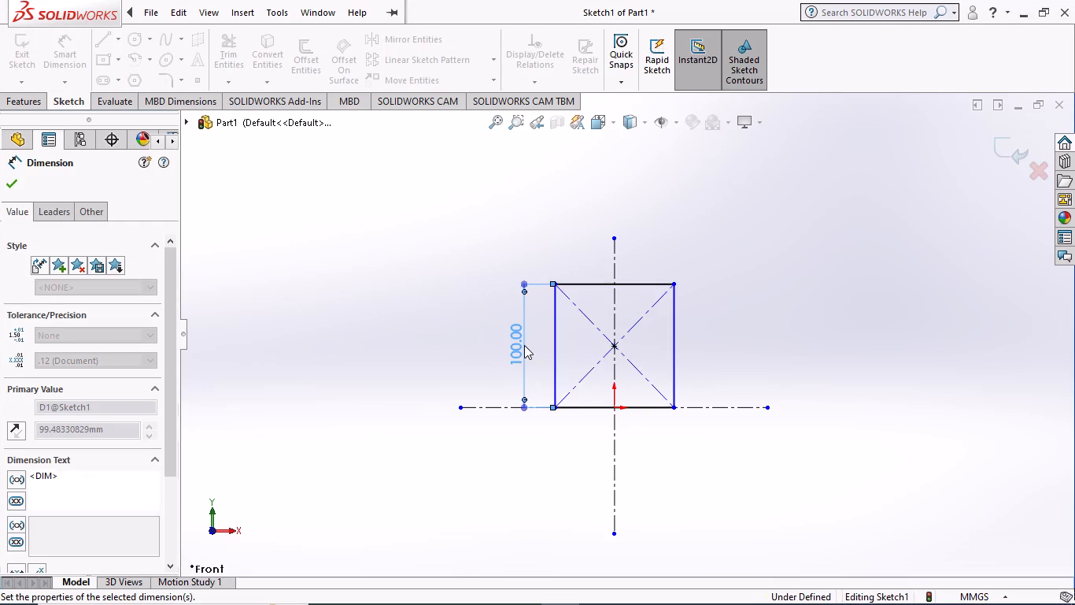
pyautogui.click(588, 284)
pyautogui.click(586, 261)
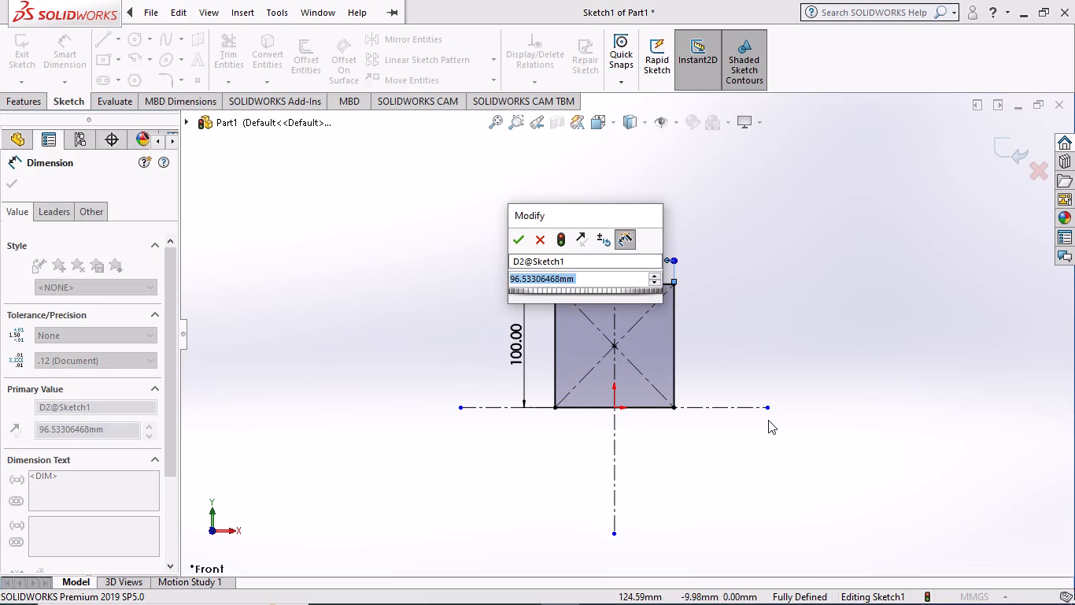
pyautogui.write('80')
pyautogui.press('Return')
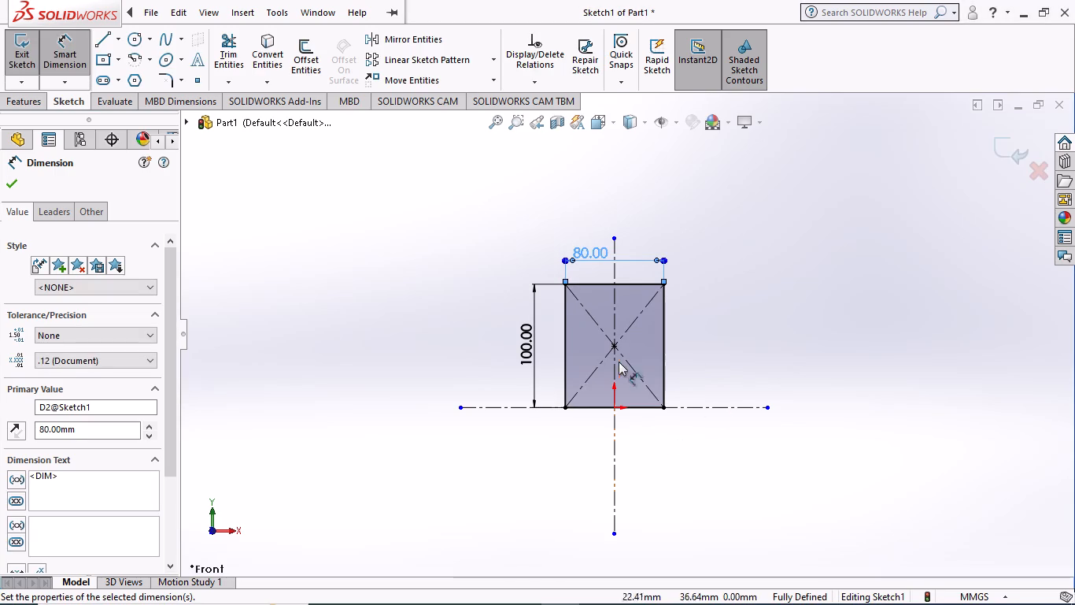
# Sketch a circle of about 8 mm radius inside the rectangle near its upper-left corner, overlapping the diagonal construction line.
pyautogui.scroll(-1, 611, 351)
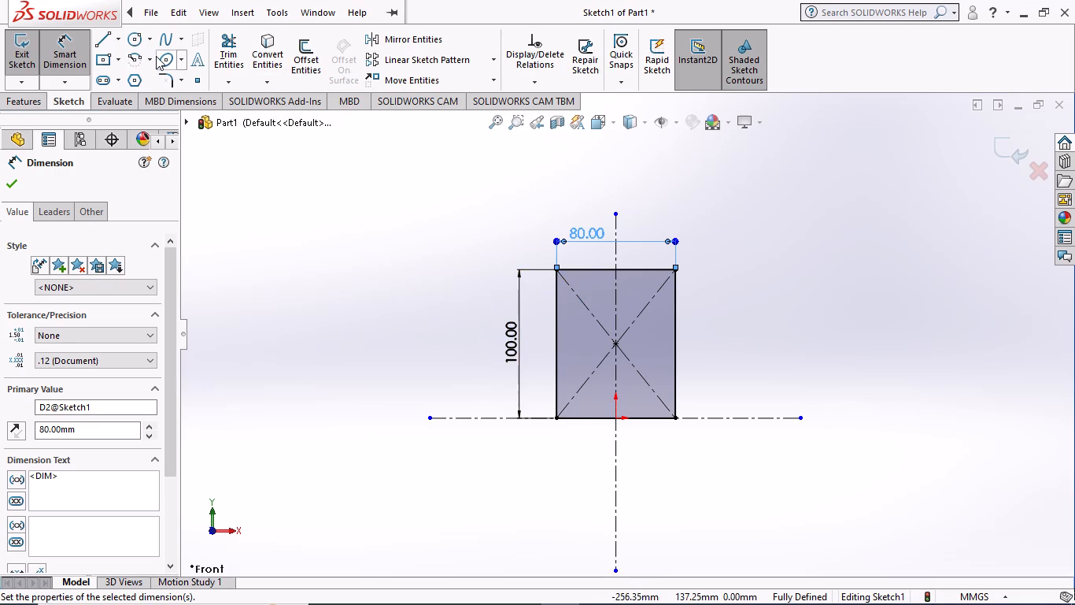
pyautogui.click(134, 35)
pyautogui.scroll(-1, 589, 302)
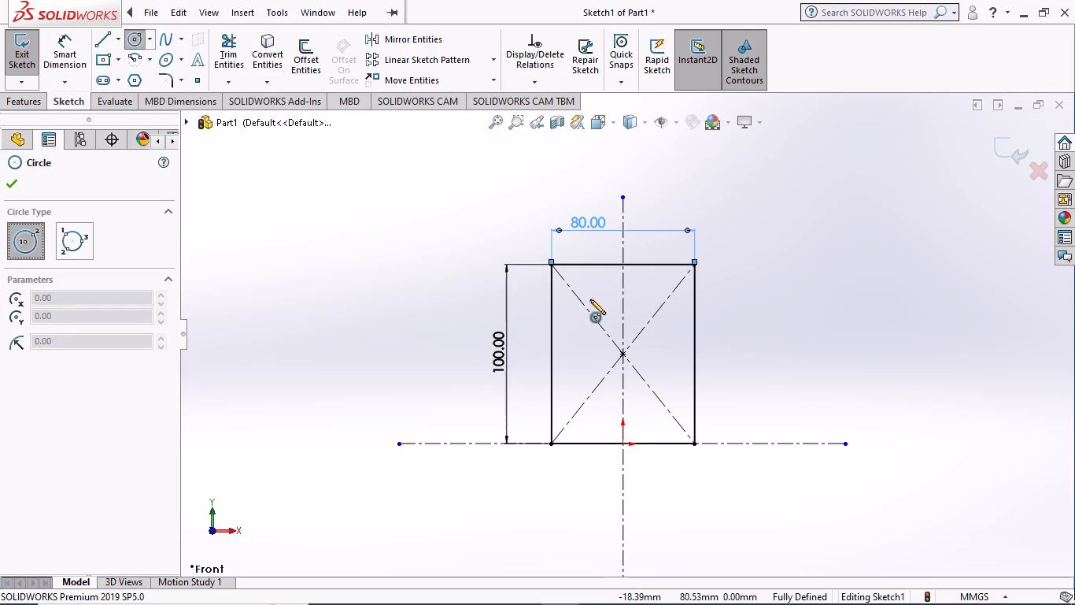
pyautogui.click(583, 293)
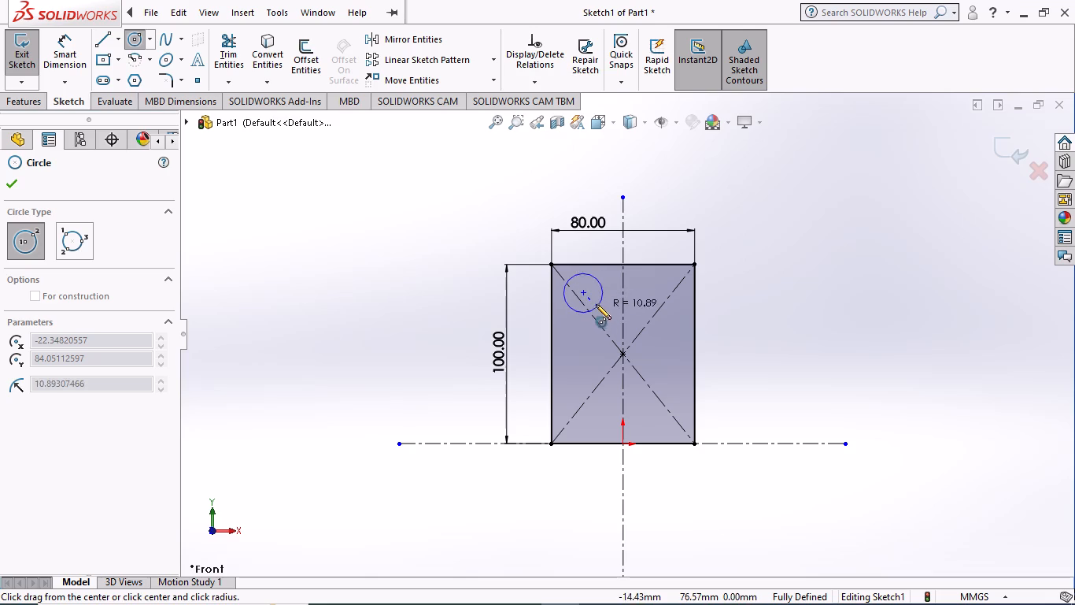
pyautogui.click(594, 302)
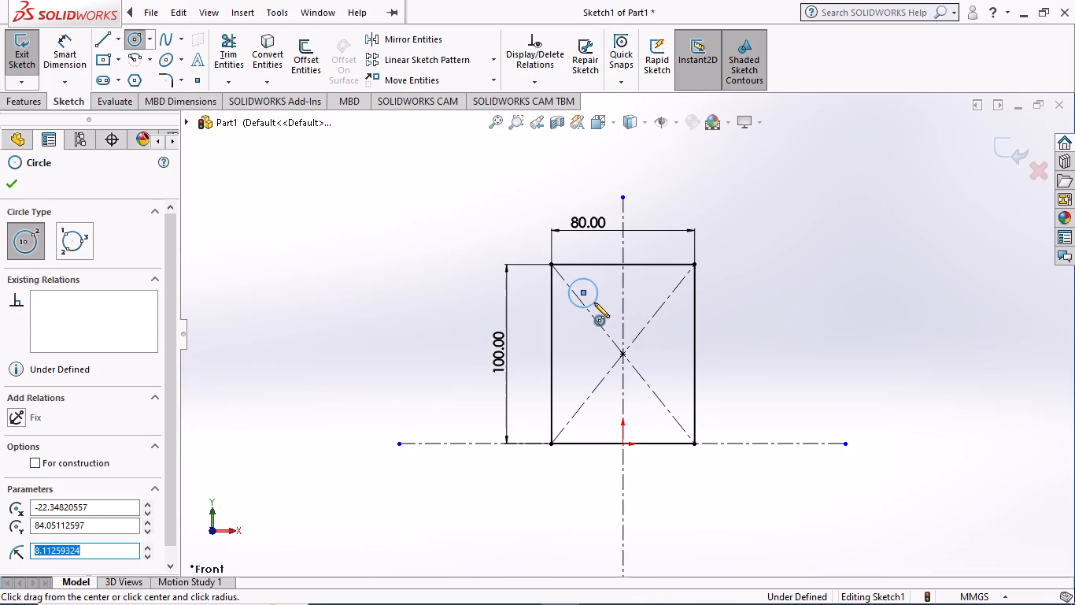
pyautogui.press('Escape')
# Dimension the circle with a diameter of 10 mm.
pyautogui.click(74, 54)
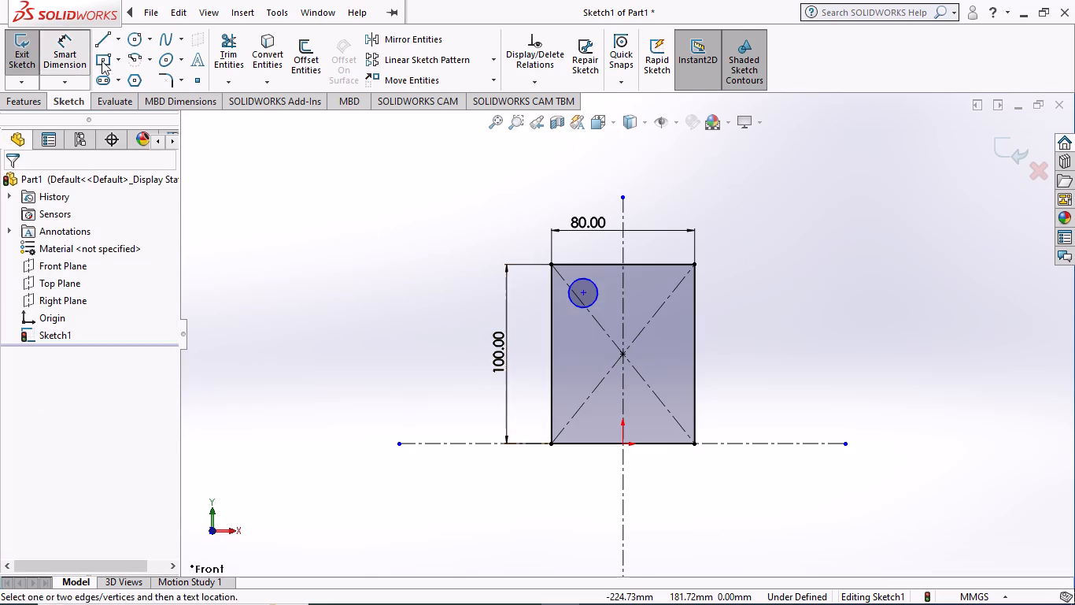
pyautogui.scroll(-4, 578, 269)
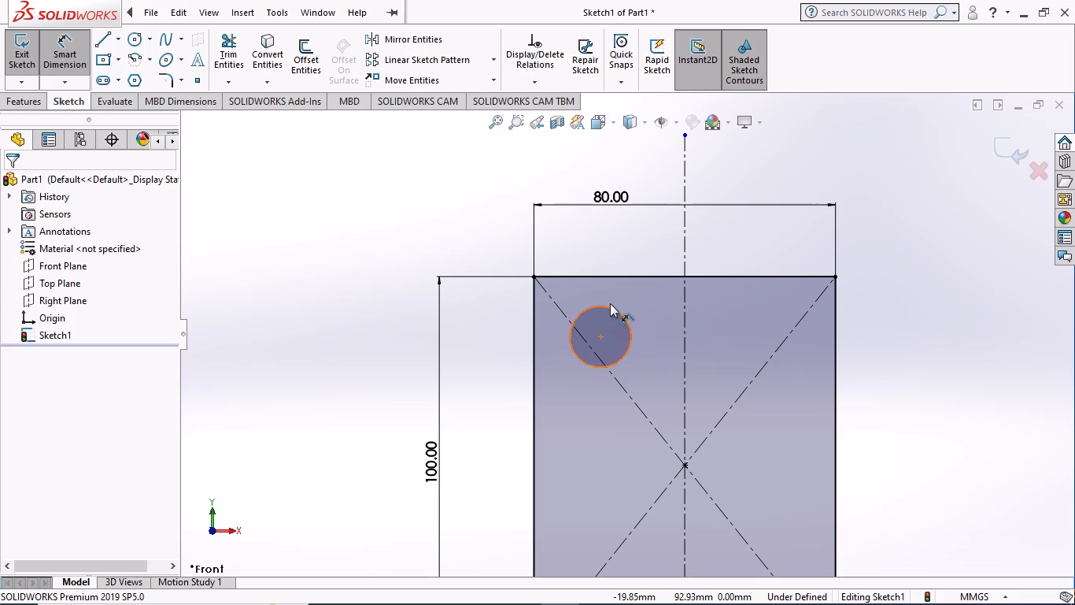
pyautogui.click(610, 305)
pyautogui.click(608, 260)
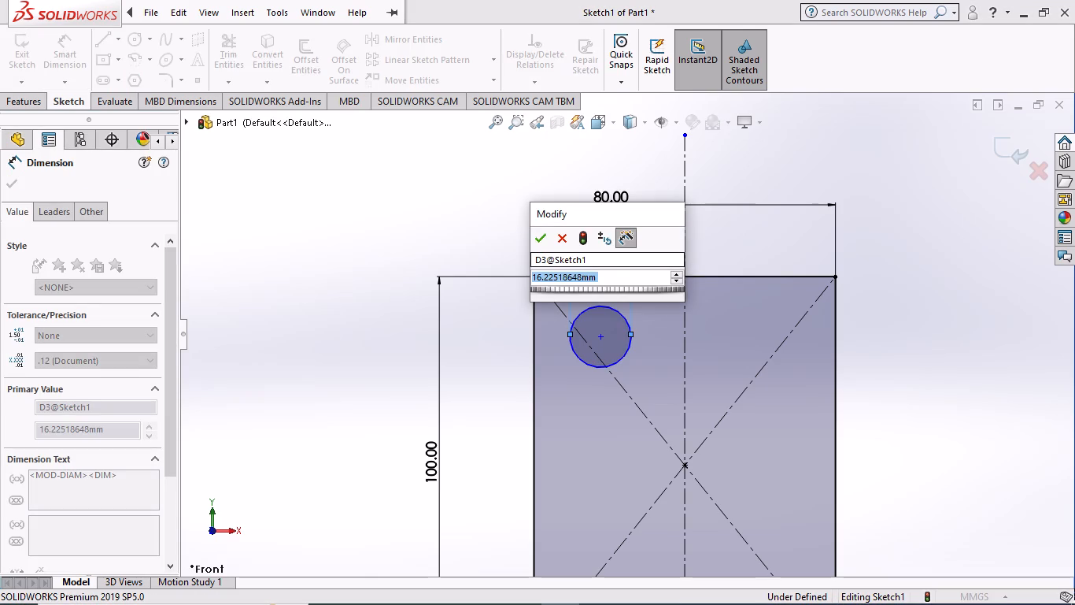
pyautogui.write('10')
pyautogui.press('Return')
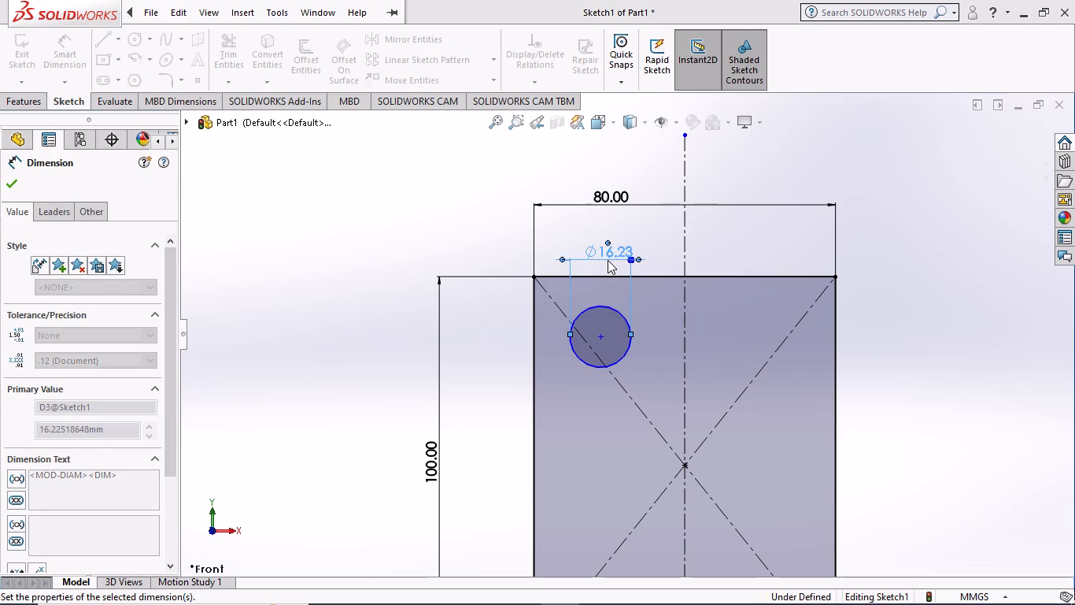
# Dimension the horizontal distance from the circle's centre to the vertical centerline as 30 mm.
pyautogui.click(597, 336)
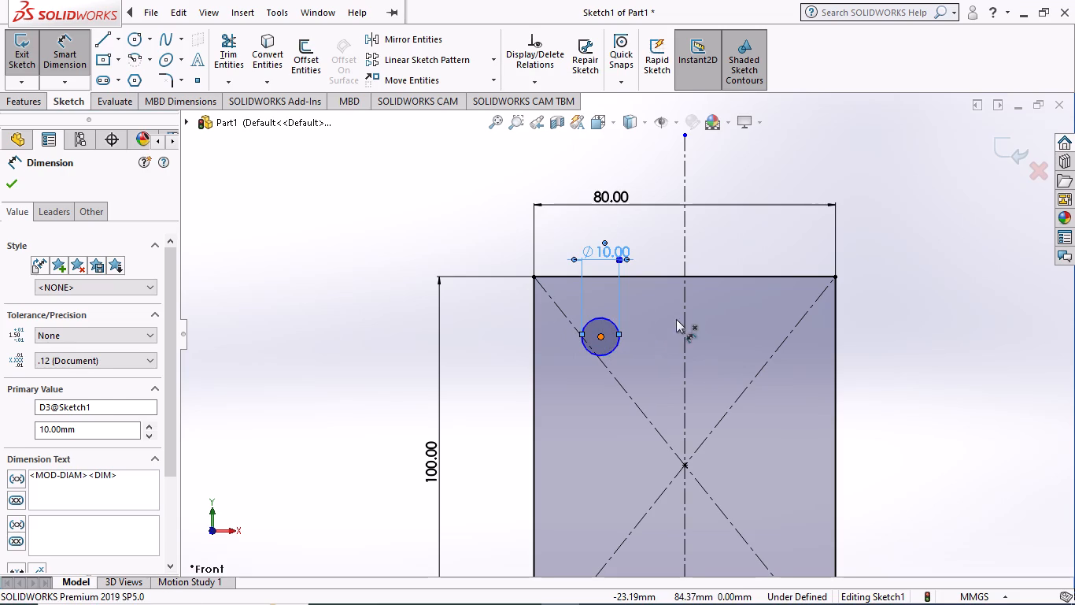
pyautogui.click(682, 317)
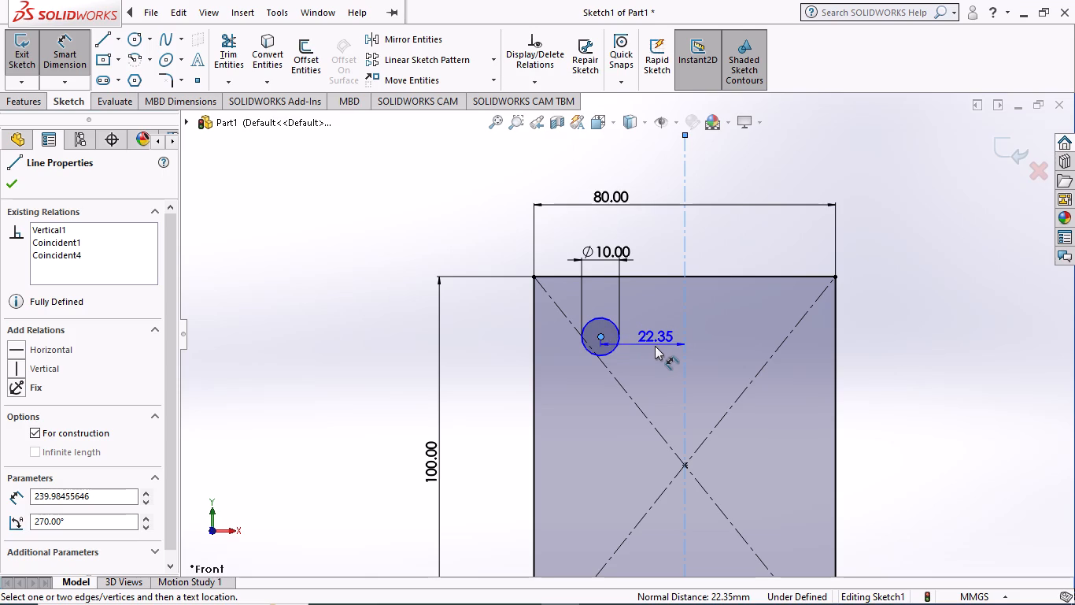
pyautogui.click(655, 341)
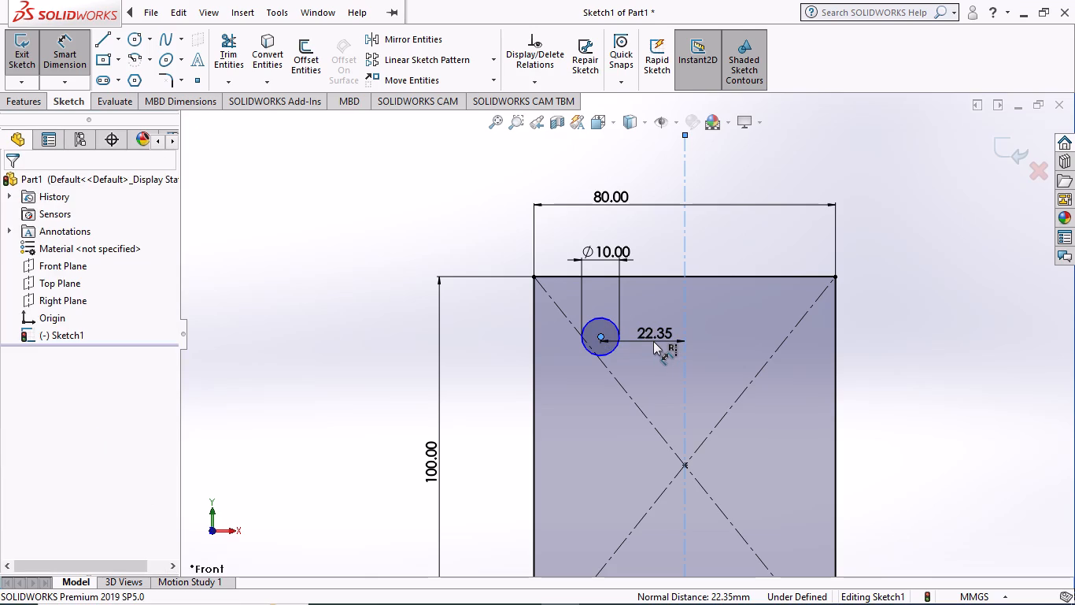
pyautogui.write('30')
pyautogui.press('Return')
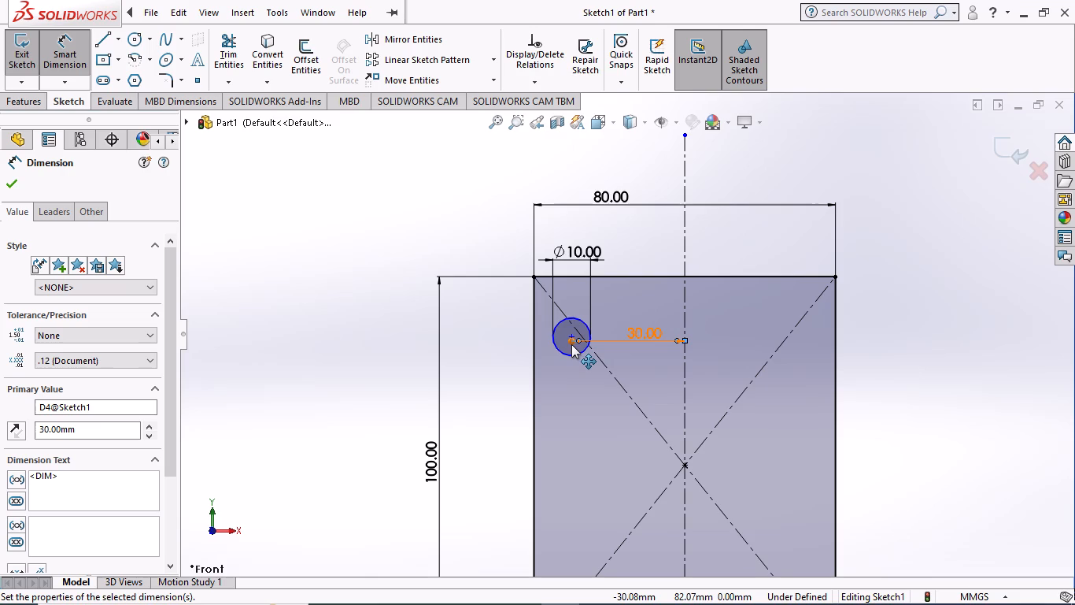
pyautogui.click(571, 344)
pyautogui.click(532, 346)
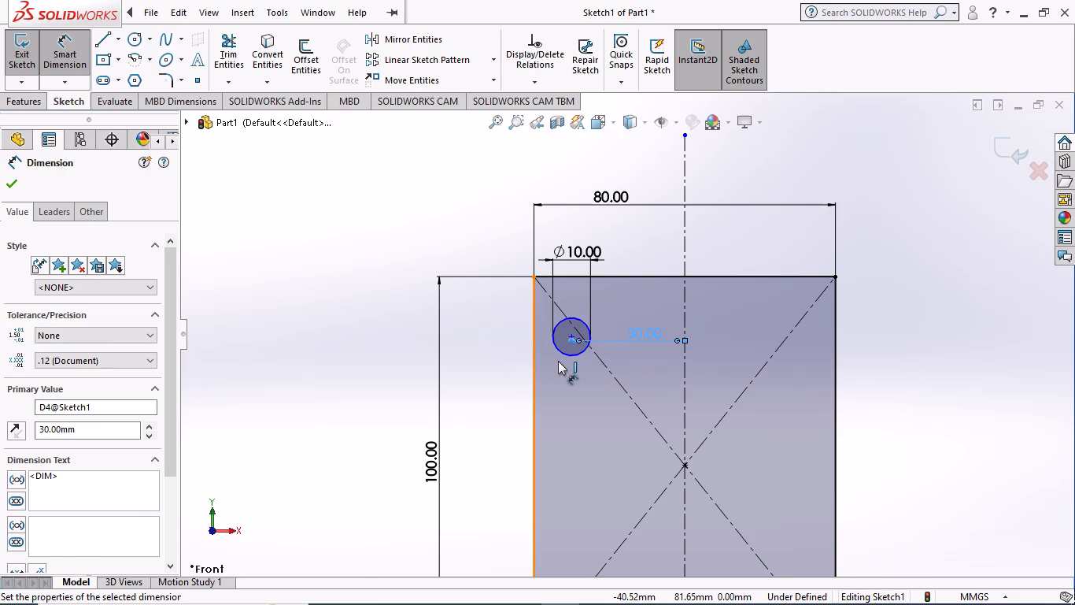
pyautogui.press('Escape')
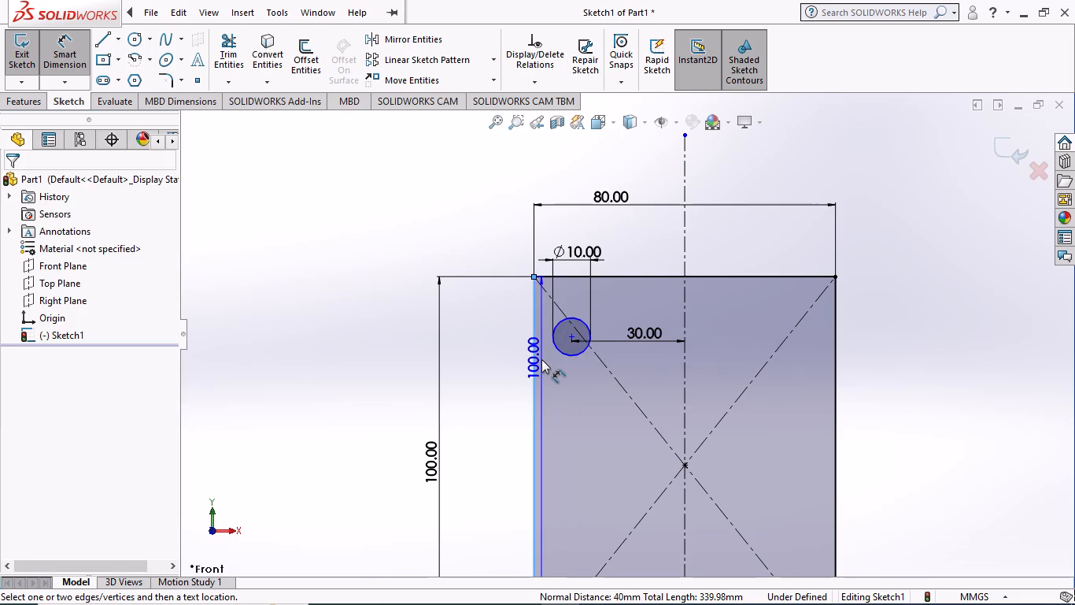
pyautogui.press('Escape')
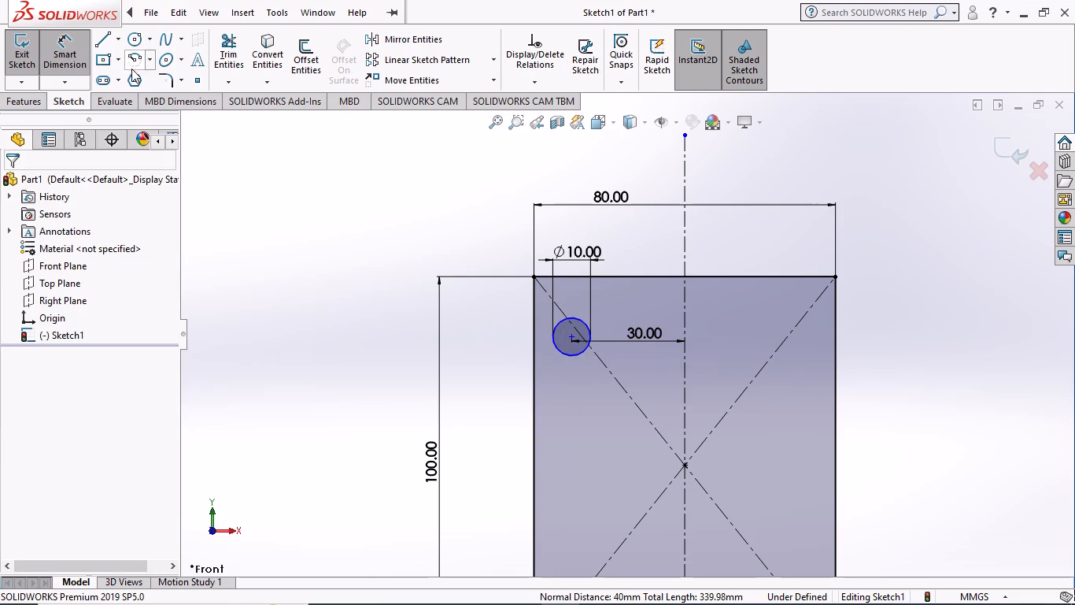
# Dimension the vertical distance from the circle's centre to the rectangle's top edge as 10 mm and finish dimensioning.
pyautogui.scroll(-3, 603, 330)
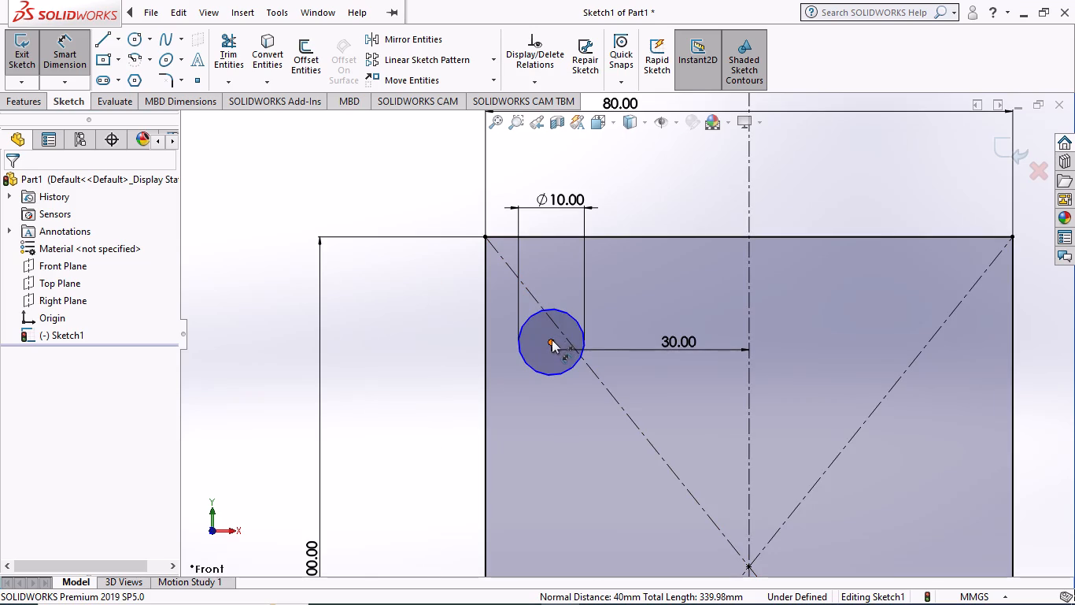
pyautogui.click(551, 340)
pyautogui.click(484, 347)
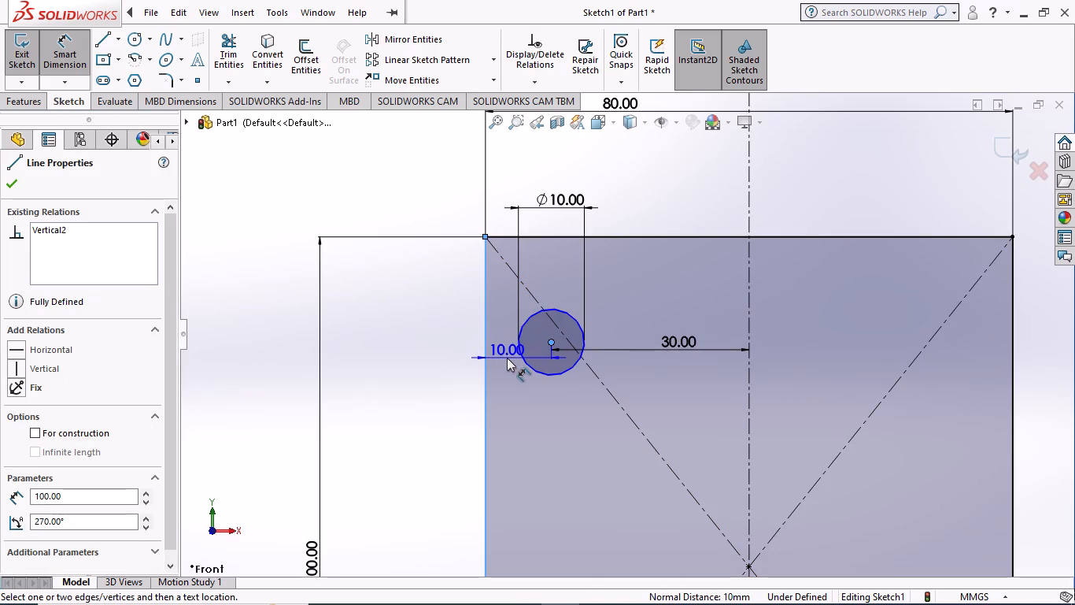
pyautogui.press('Escape')
pyautogui.click(552, 233)
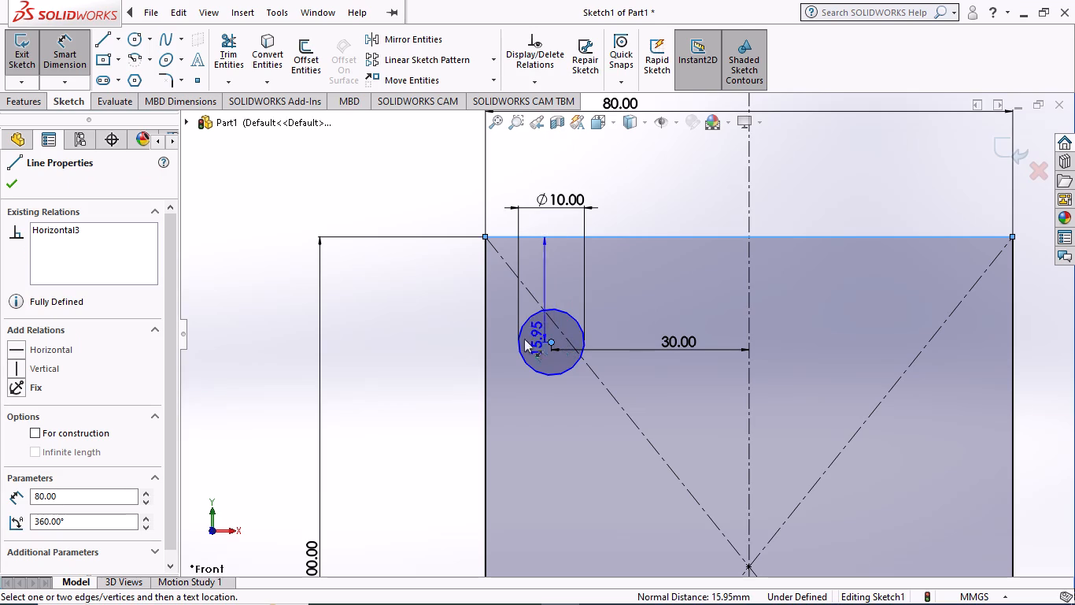
pyautogui.click(453, 339)
pyautogui.write('10')
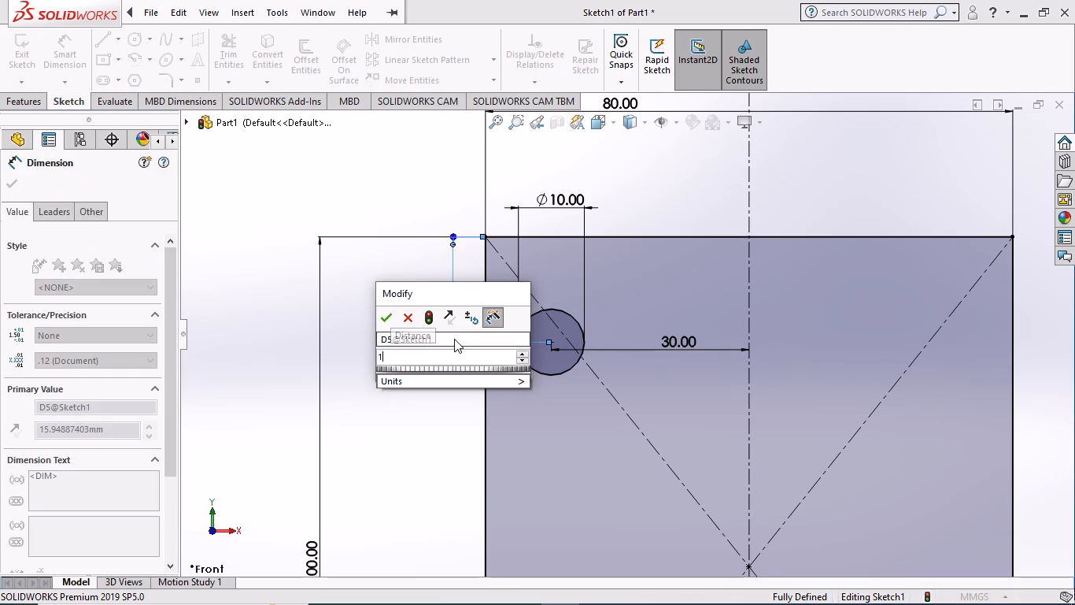
pyautogui.press('Return')
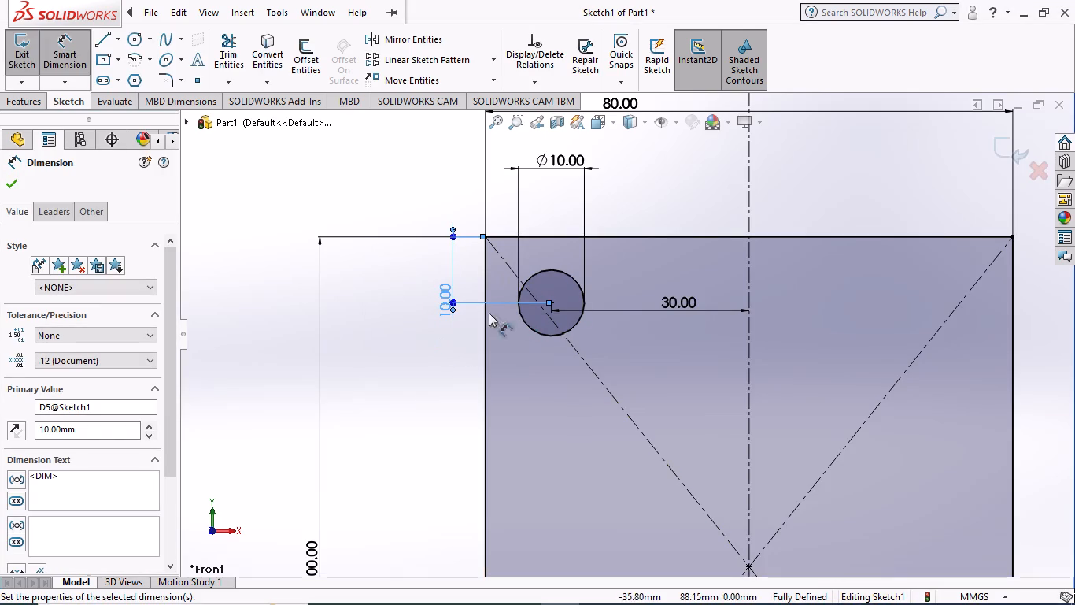
pyautogui.click(6, 183)
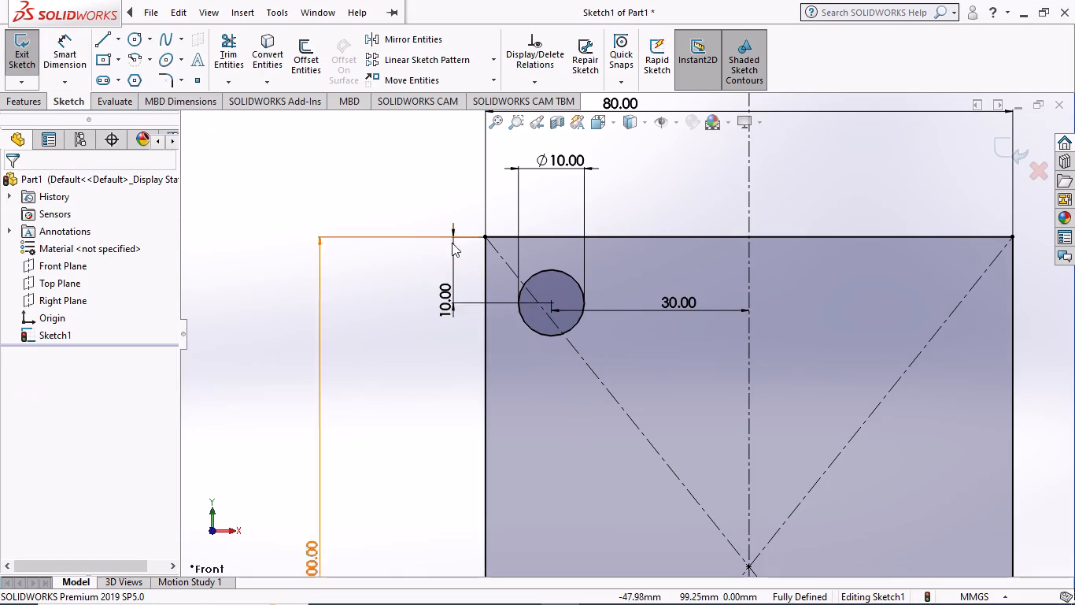
# Mirror the 10 mm circle about the vertical centerline, keeping the original.
pyautogui.click(434, 36)
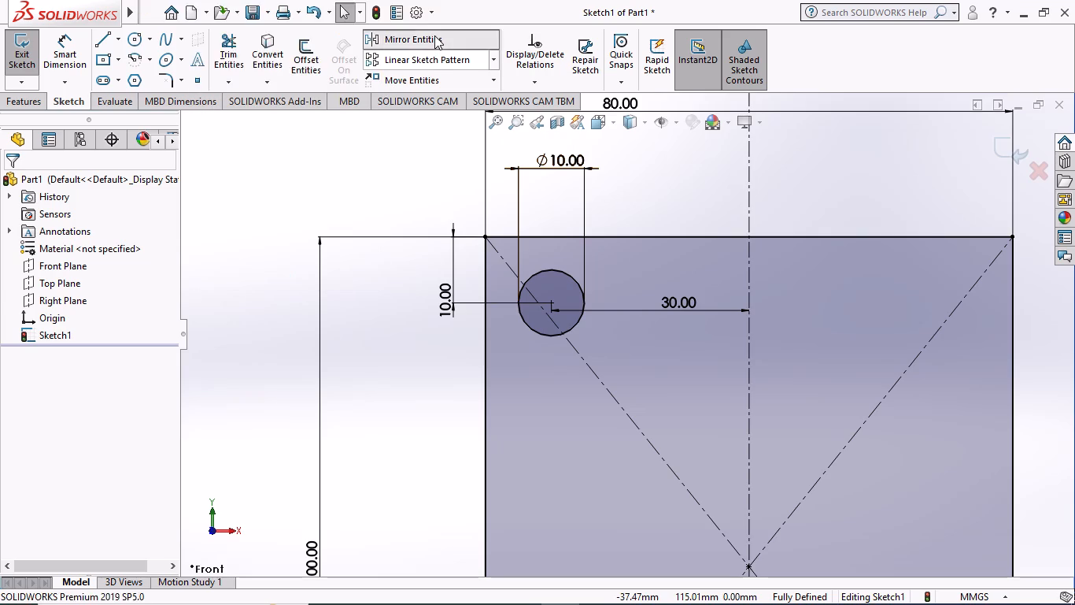
pyautogui.click(565, 271)
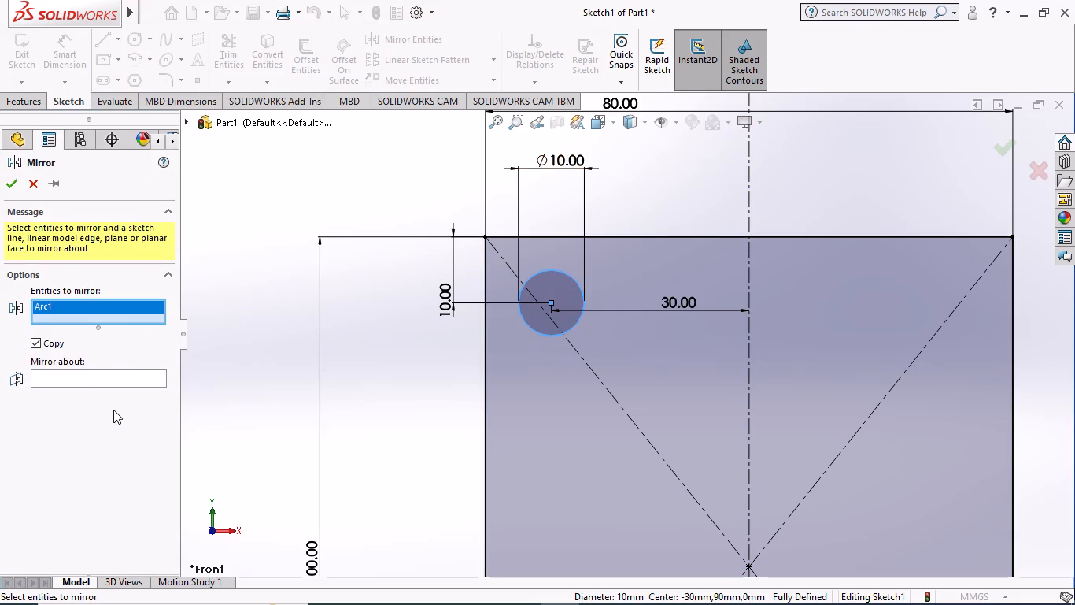
pyautogui.click(114, 377)
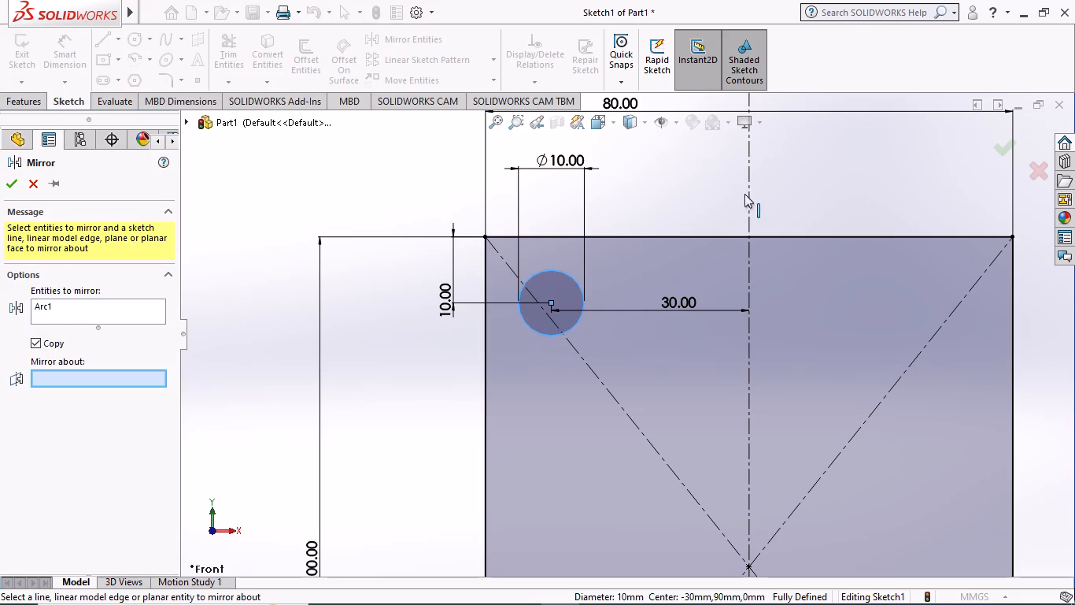
pyautogui.click(746, 191)
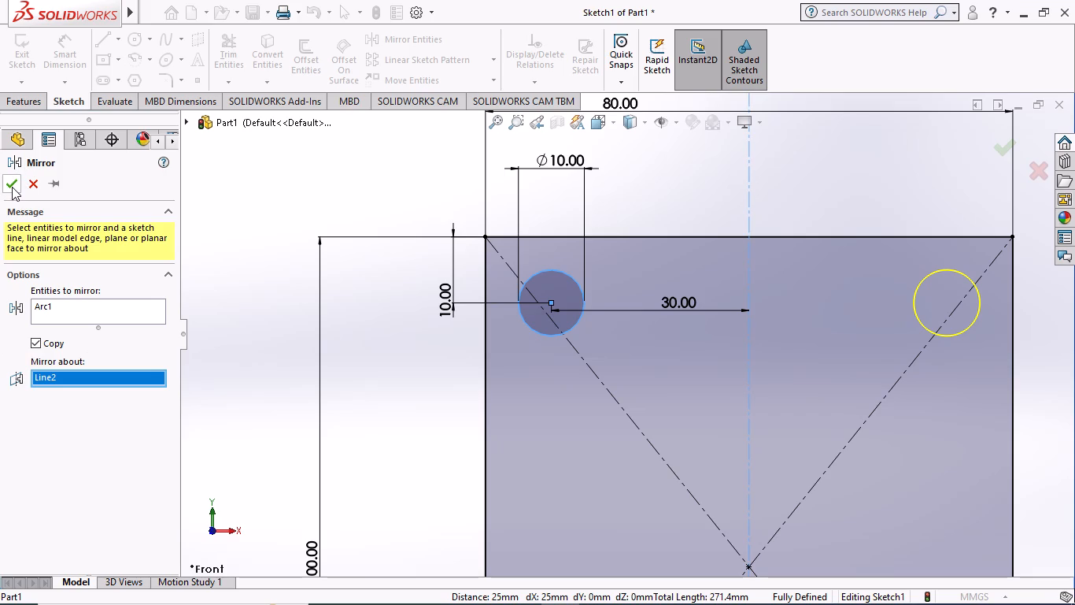
pyautogui.click(9, 184)
# Apply 10 mm sketch fillets to the rectangle's two upper corners.
pyautogui.scroll(4, 741, 405)
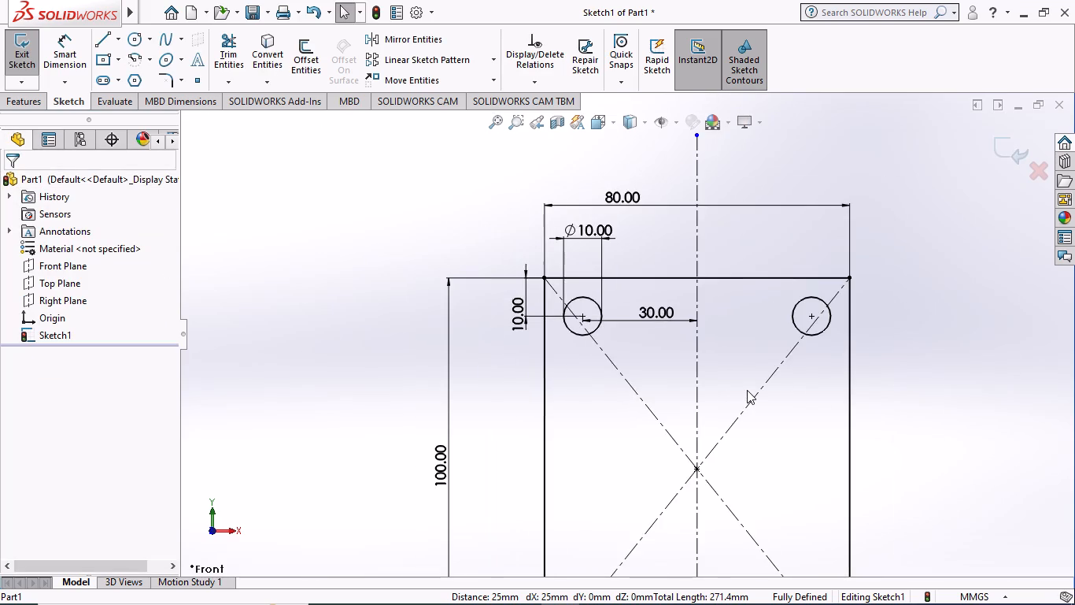
pyautogui.scroll(1, 747, 390)
pyautogui.scroll(-2, 689, 346)
pyautogui.scroll(-3, 578, 293)
pyautogui.scroll(-1, 718, 291)
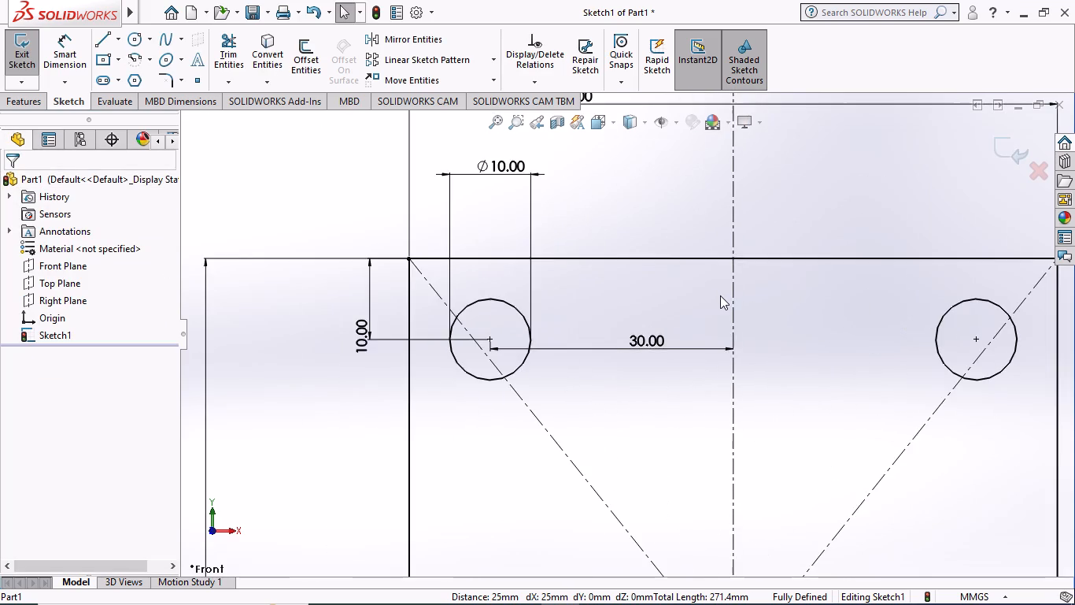
pyautogui.scroll(3, 738, 321)
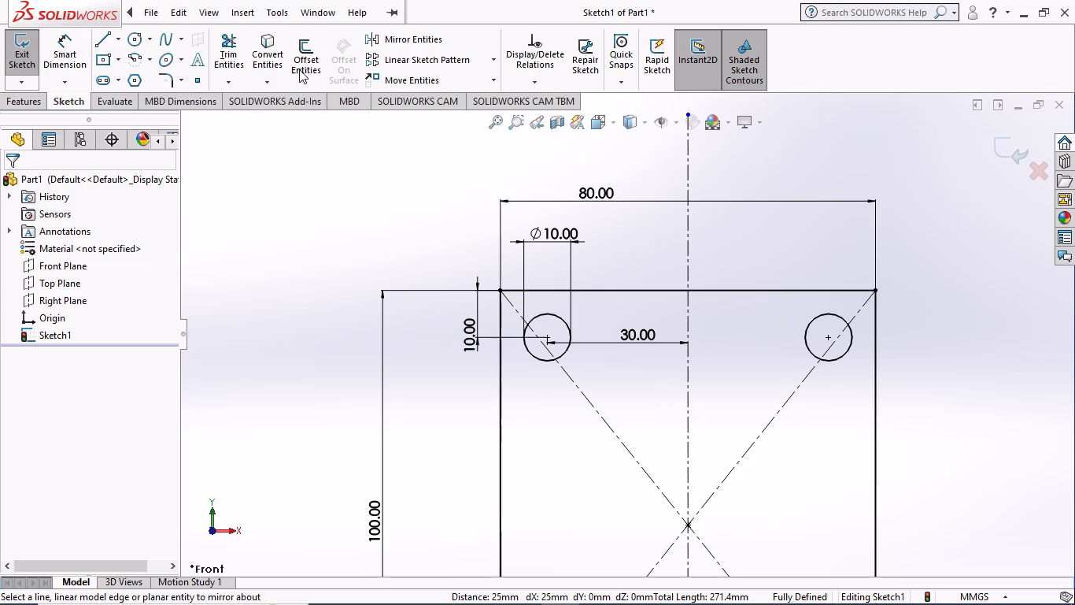
pyautogui.click(164, 74)
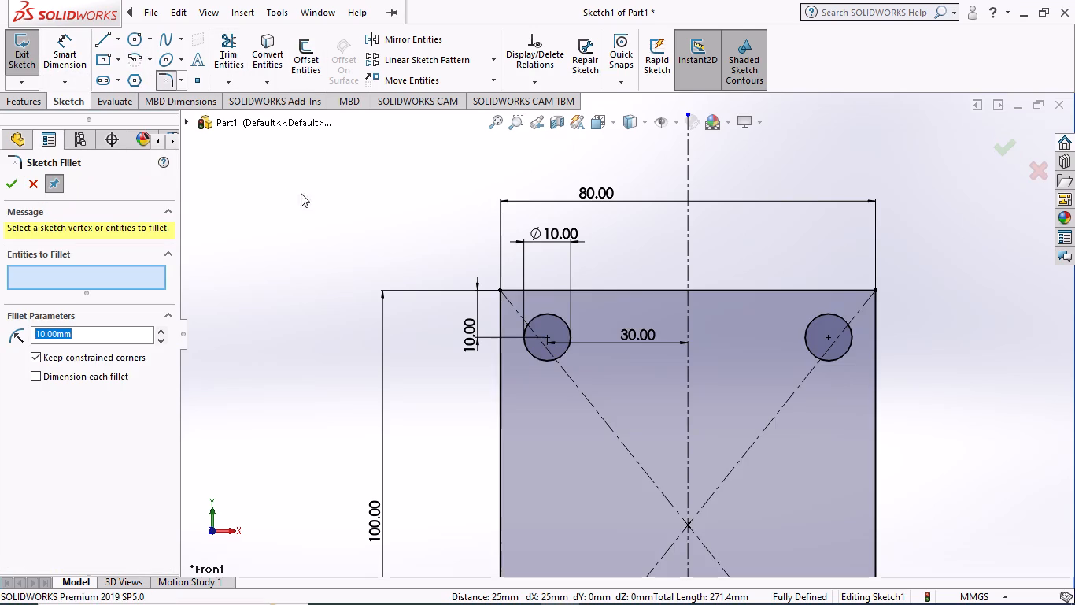
pyautogui.click(501, 291)
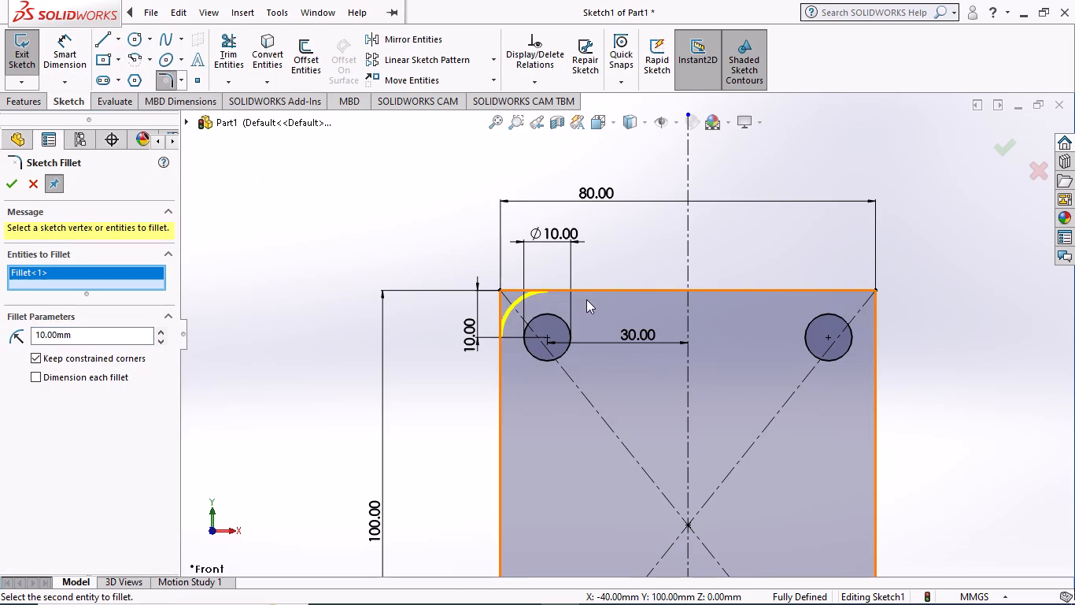
pyautogui.click(877, 291)
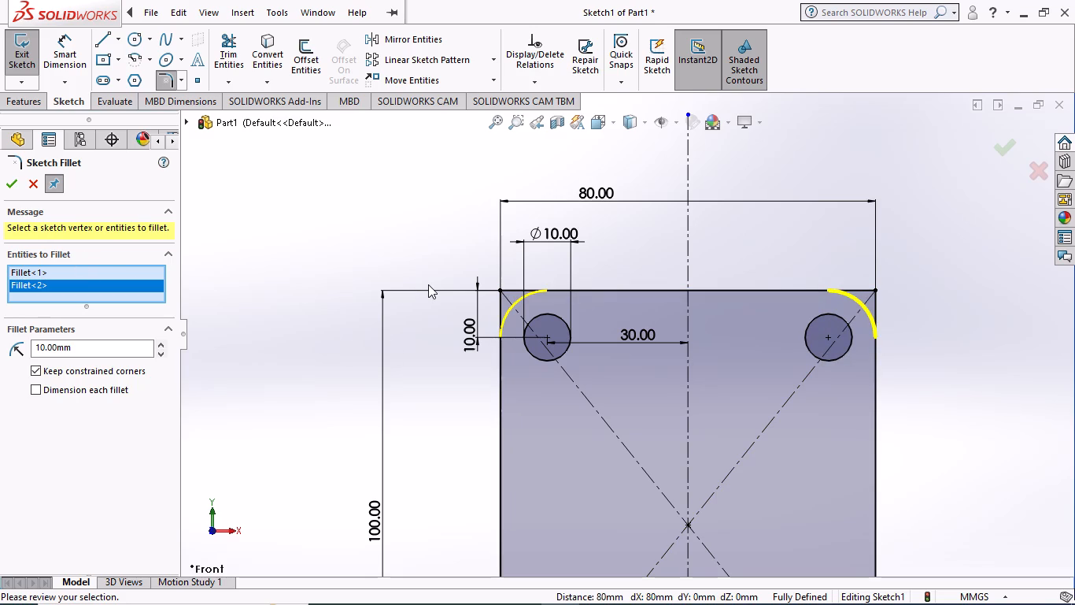
pyautogui.scroll(5, 456, 388)
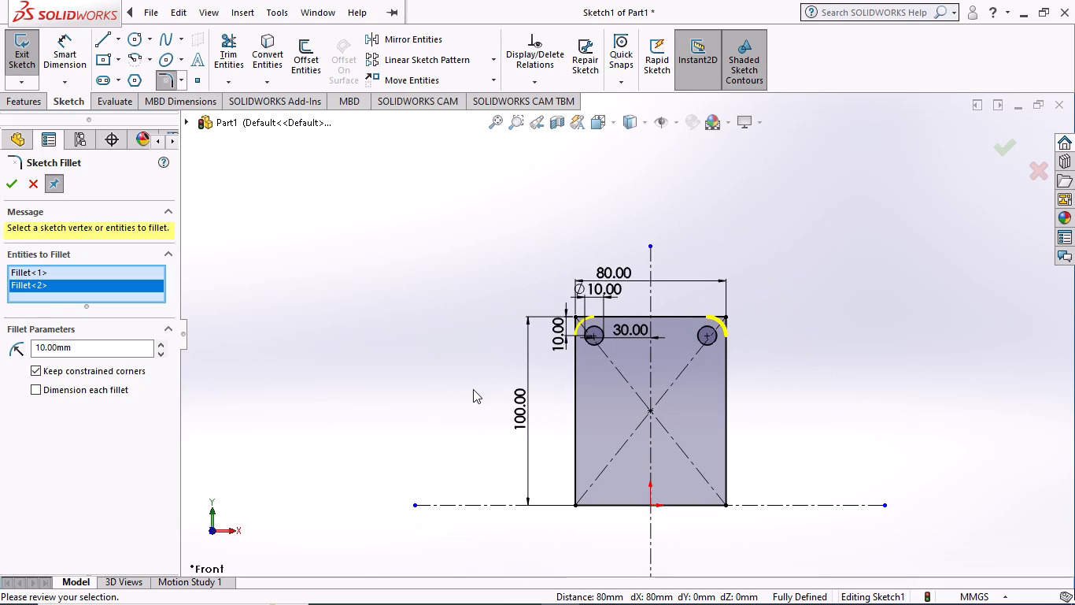
pyautogui.scroll(-1, 473, 389)
pyautogui.scroll(-1, 776, 377)
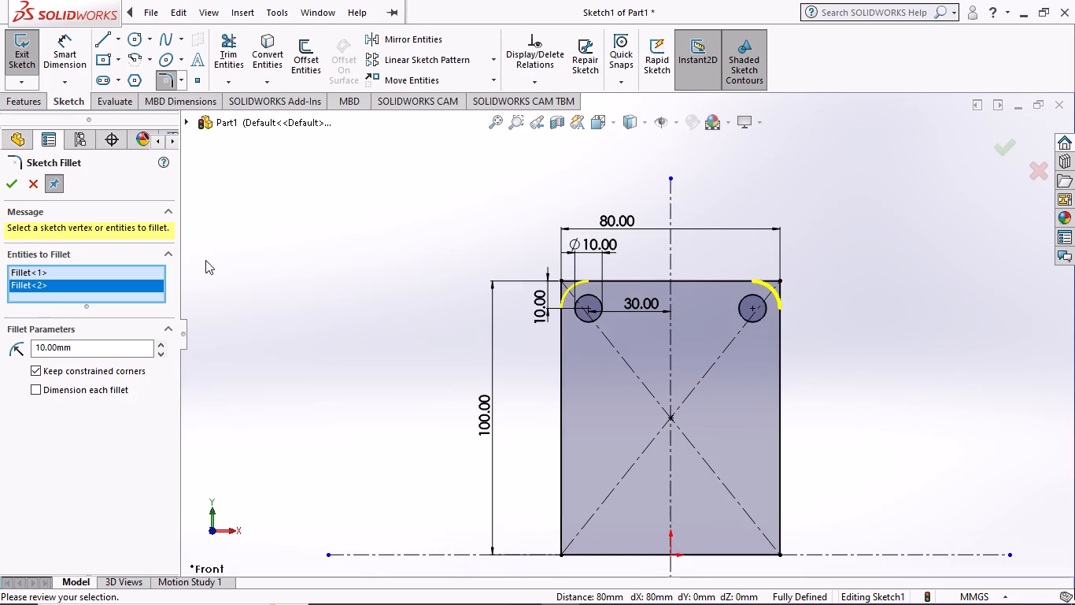
pyautogui.click(6, 184)
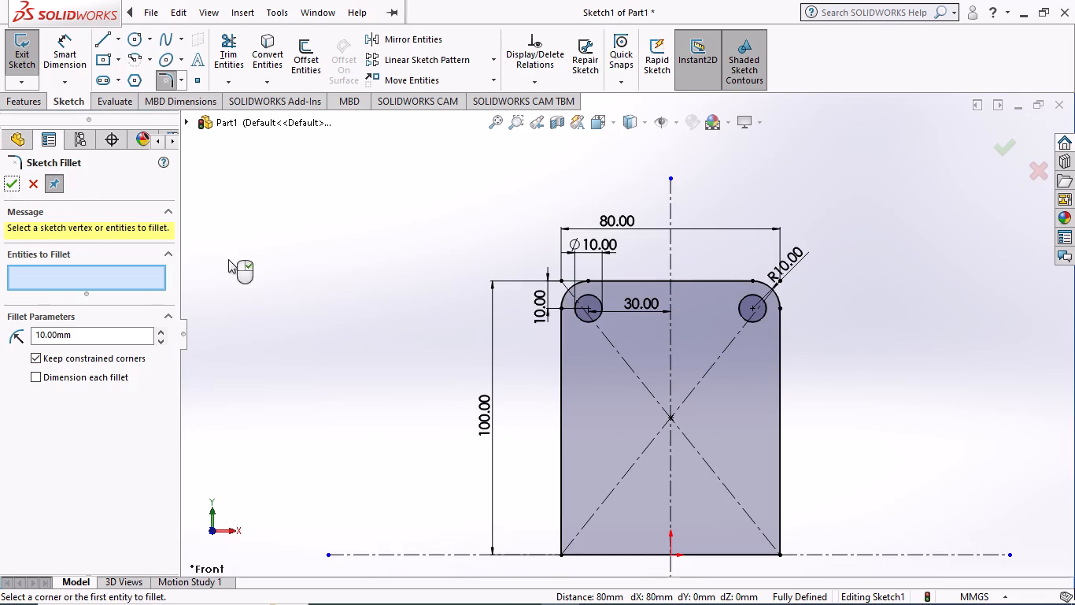
# Finish the Sketch Fillet command, keeping the 10 mm rounds on the rectangle's upper corners.
pyautogui.scroll(-3, 707, 337)
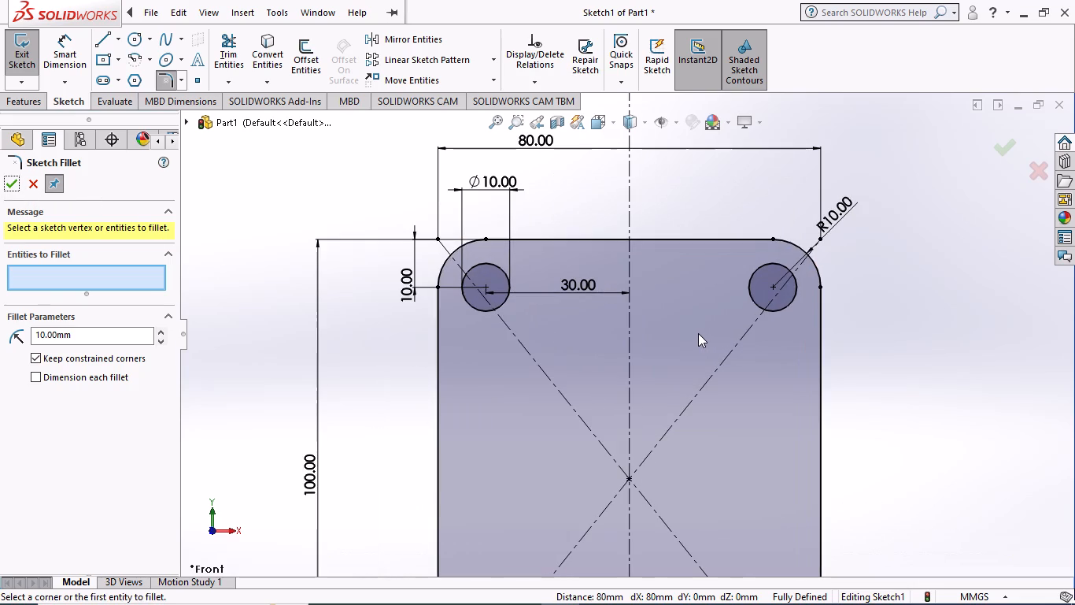
pyautogui.scroll(1, 690, 332)
pyautogui.scroll(2, 542, 385)
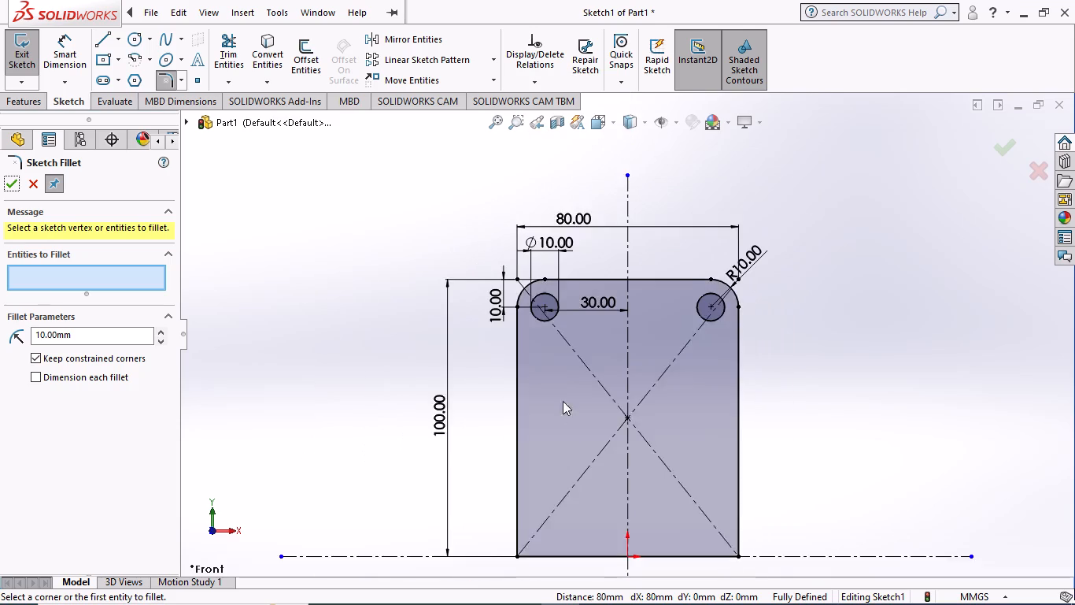
pyautogui.scroll(1, 567, 424)
pyautogui.scroll(-1, 590, 436)
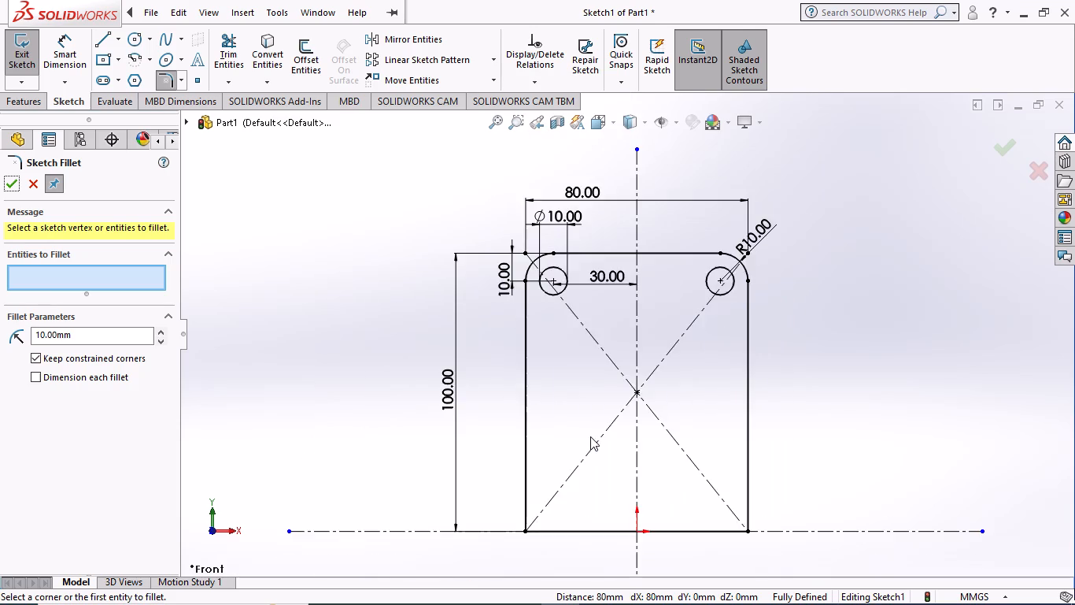
pyautogui.scroll(-1, 592, 436)
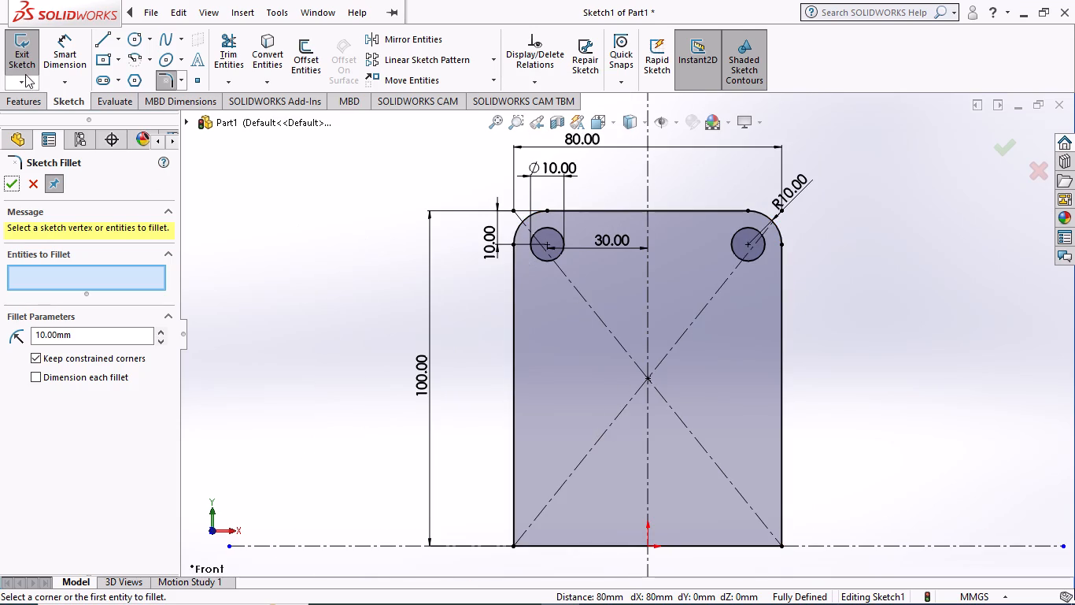
pyautogui.click(10, 176)
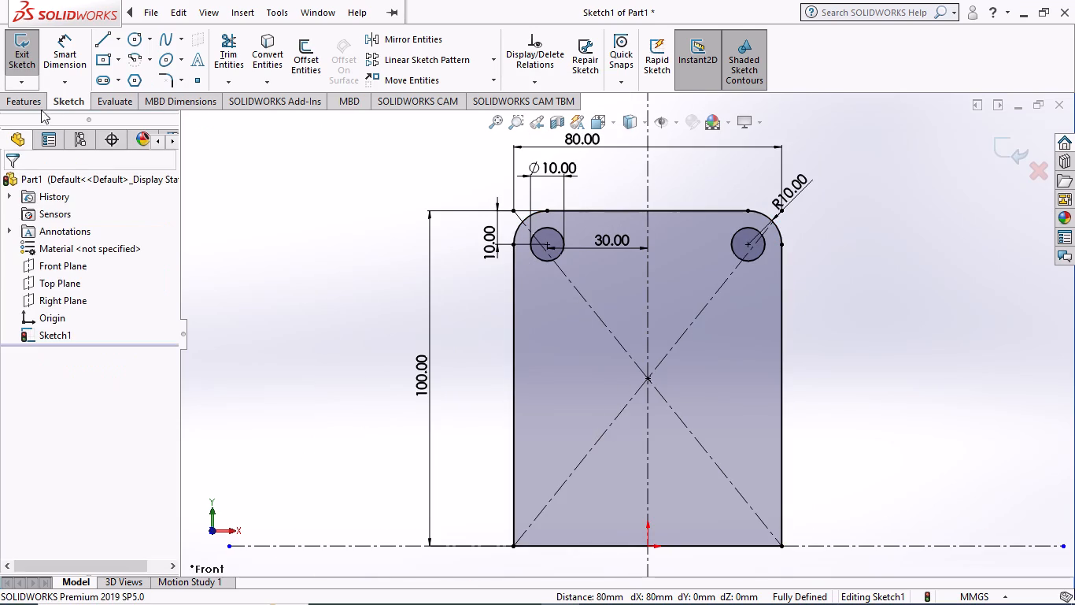
# Start the Line tool with as-sketched orientation in the plate profile sketch.
pyautogui.click(105, 36)
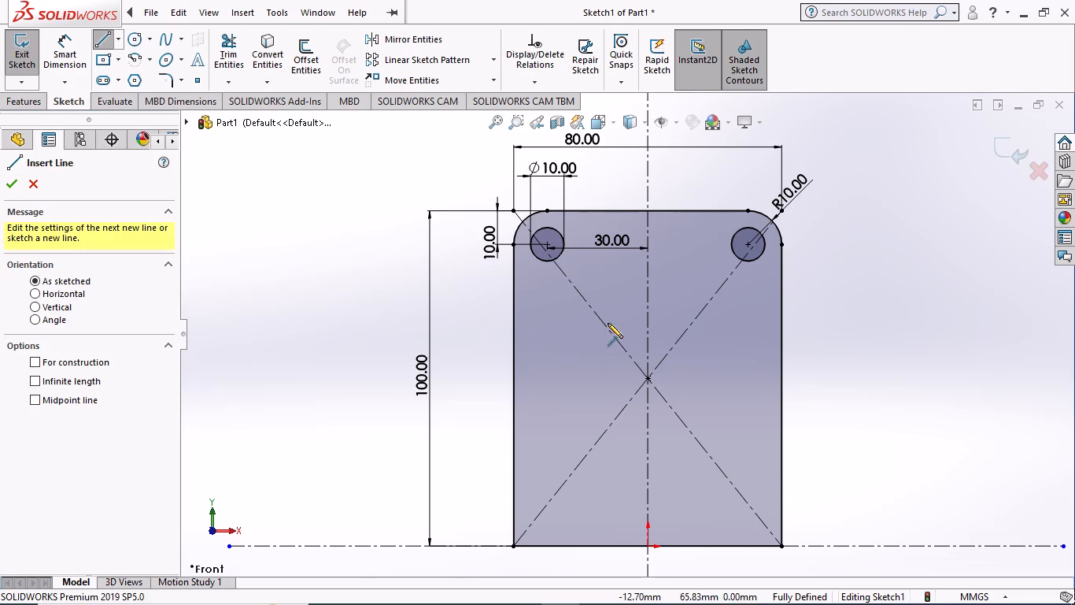
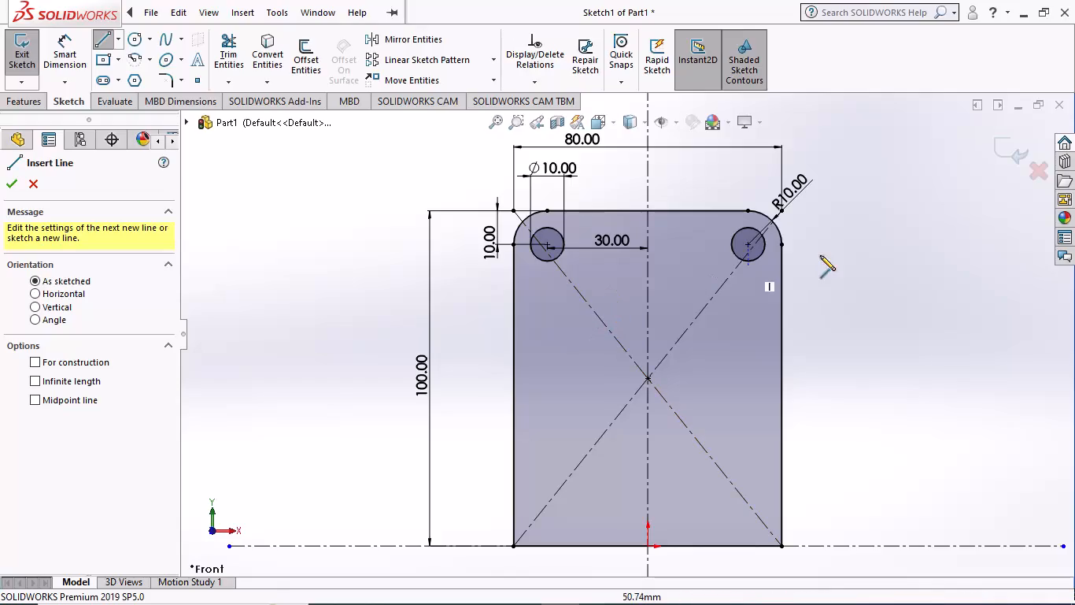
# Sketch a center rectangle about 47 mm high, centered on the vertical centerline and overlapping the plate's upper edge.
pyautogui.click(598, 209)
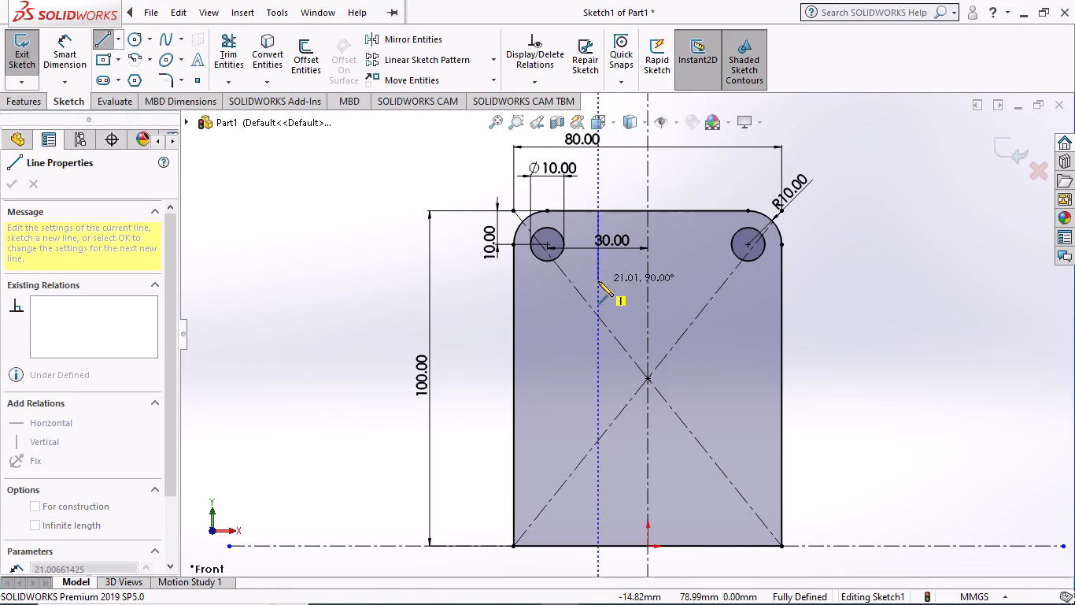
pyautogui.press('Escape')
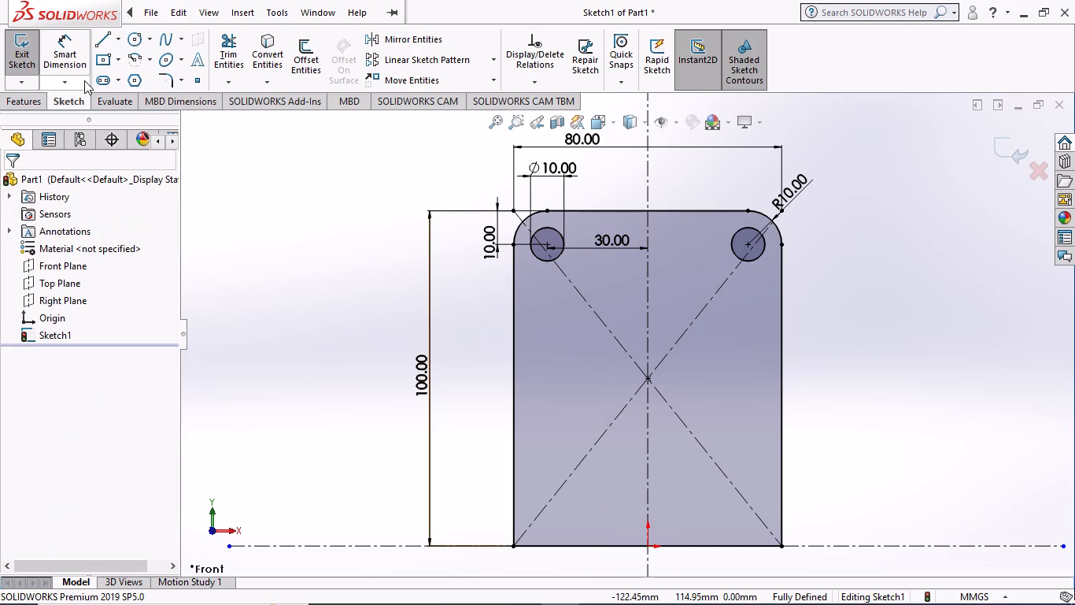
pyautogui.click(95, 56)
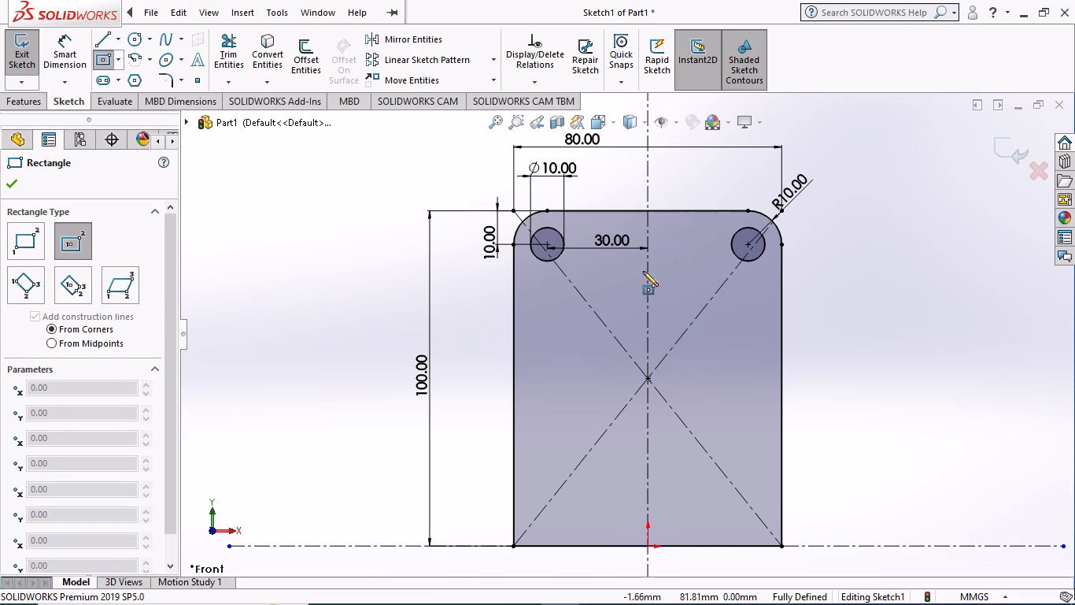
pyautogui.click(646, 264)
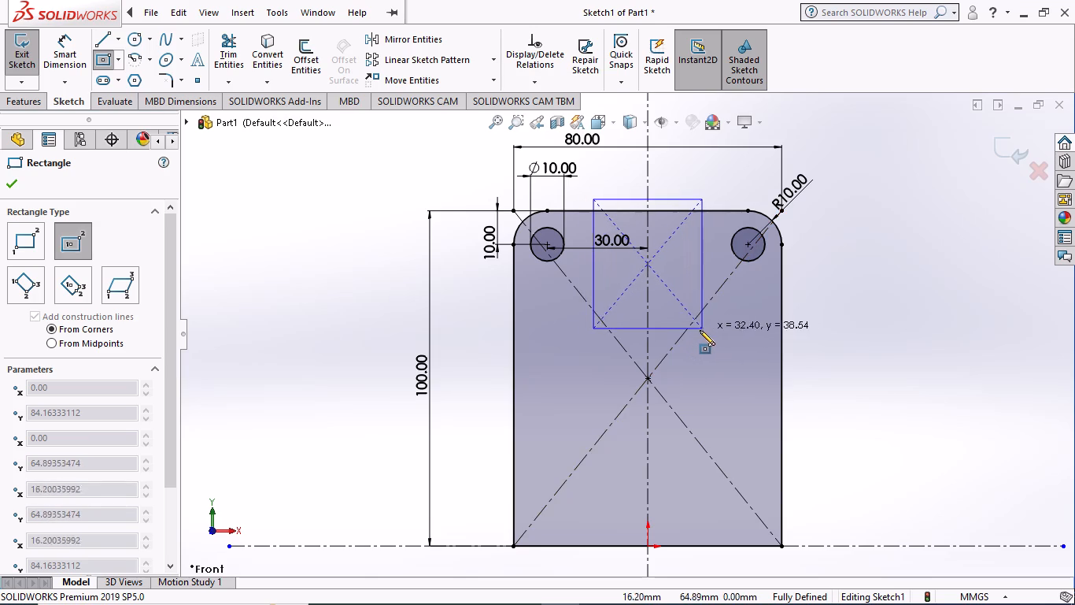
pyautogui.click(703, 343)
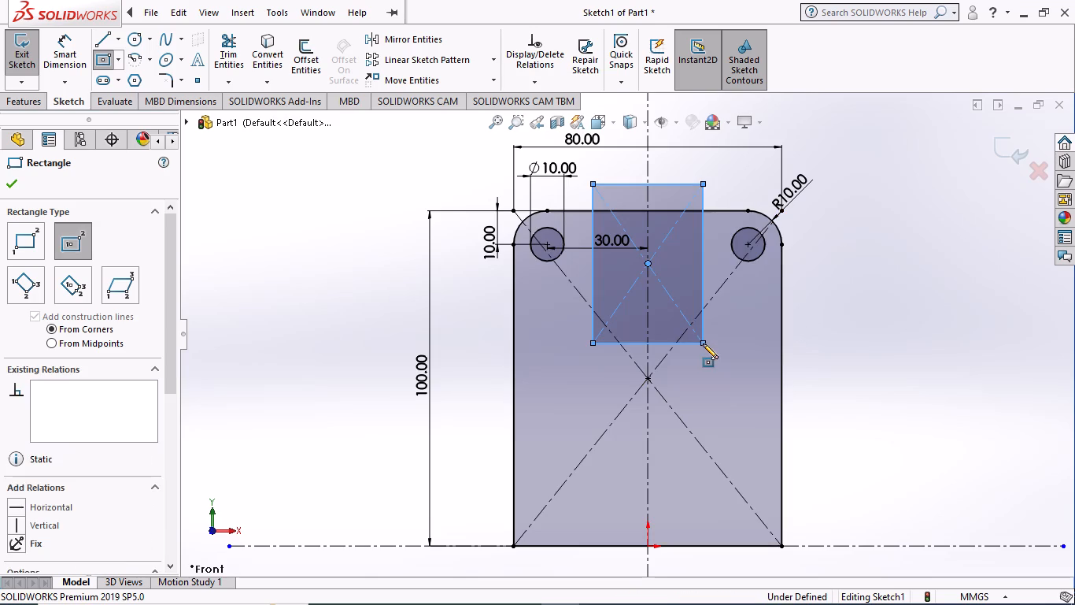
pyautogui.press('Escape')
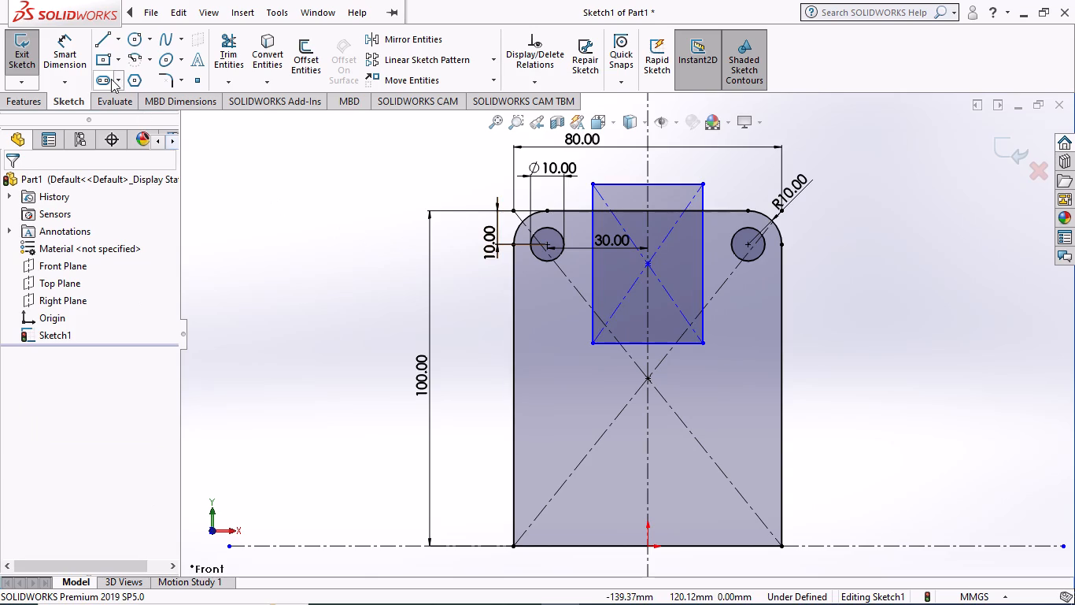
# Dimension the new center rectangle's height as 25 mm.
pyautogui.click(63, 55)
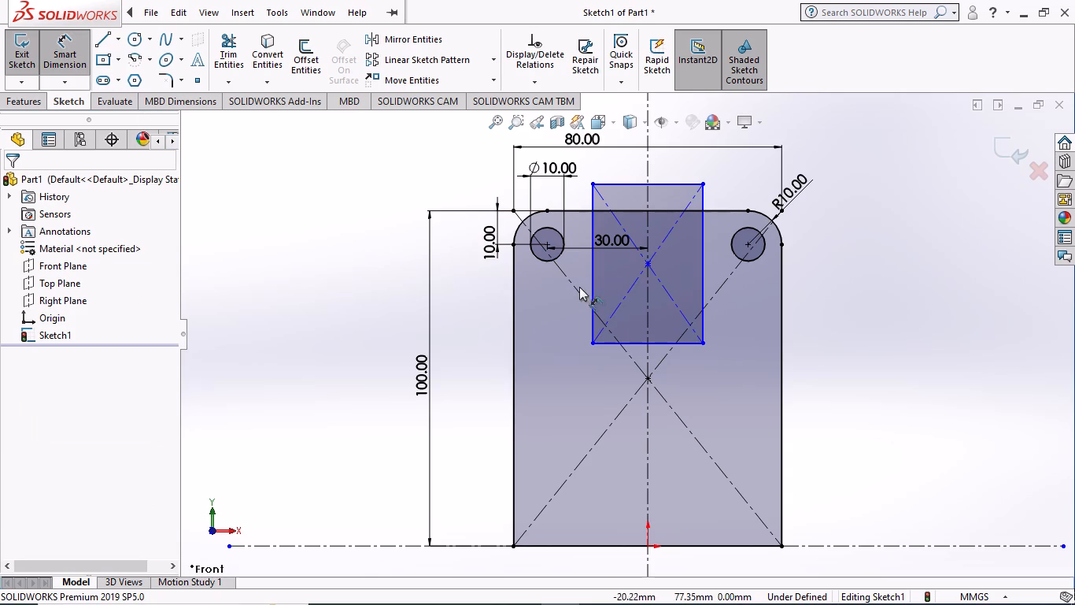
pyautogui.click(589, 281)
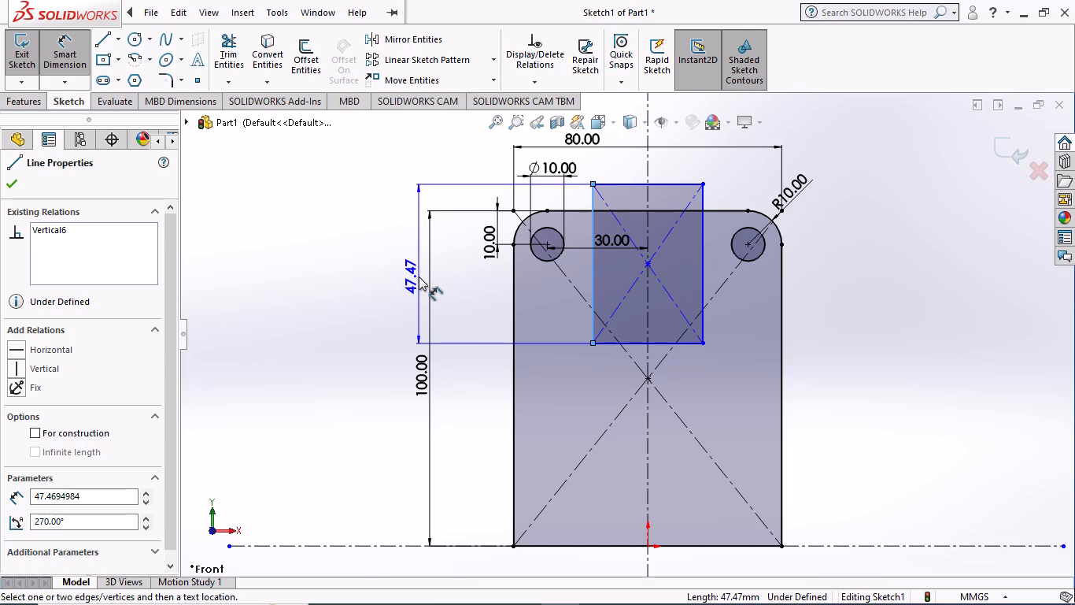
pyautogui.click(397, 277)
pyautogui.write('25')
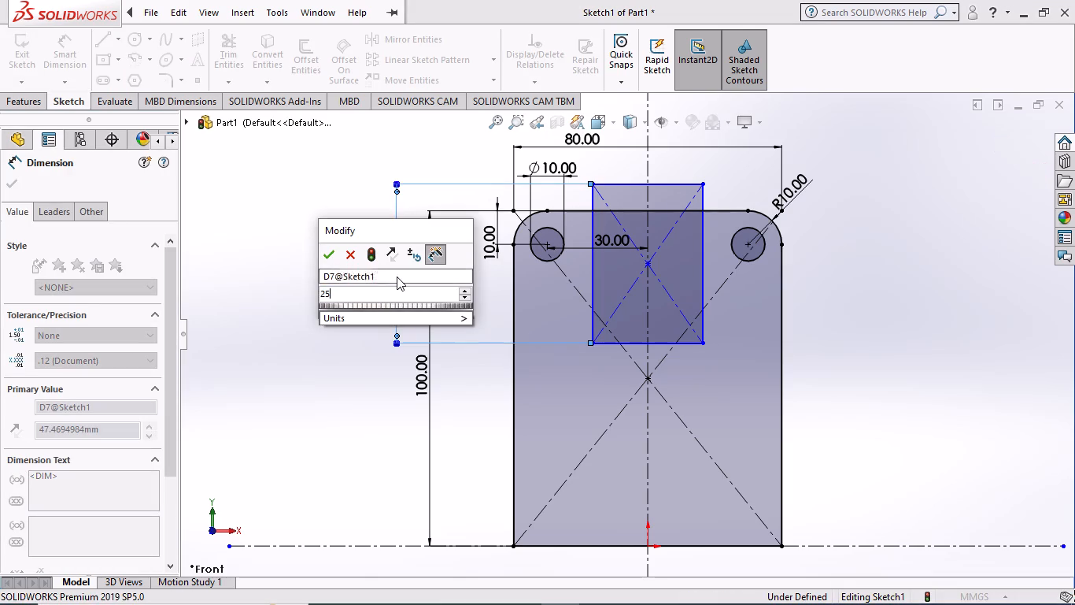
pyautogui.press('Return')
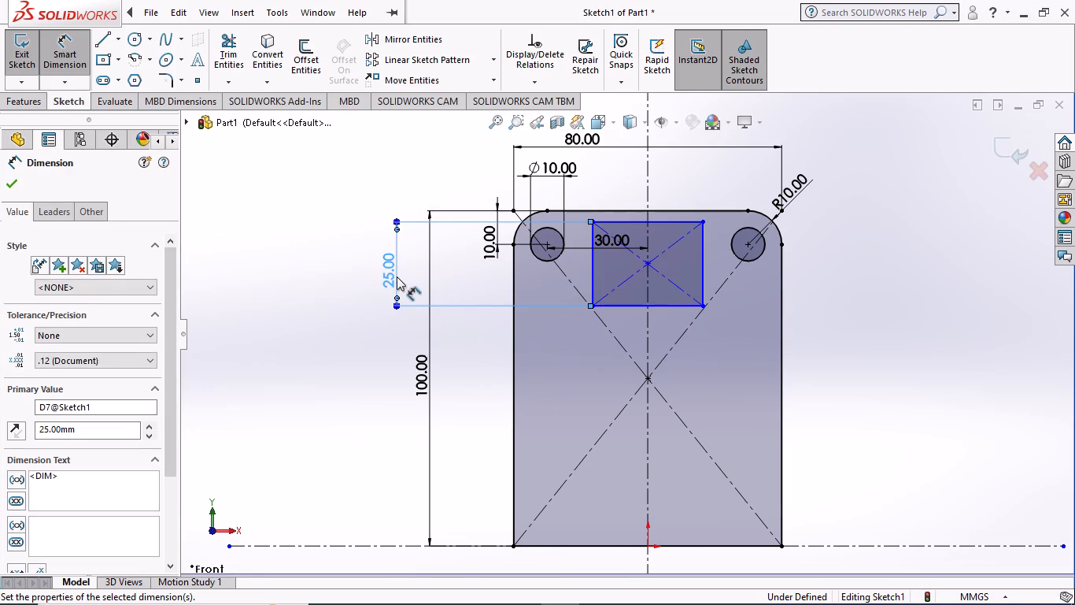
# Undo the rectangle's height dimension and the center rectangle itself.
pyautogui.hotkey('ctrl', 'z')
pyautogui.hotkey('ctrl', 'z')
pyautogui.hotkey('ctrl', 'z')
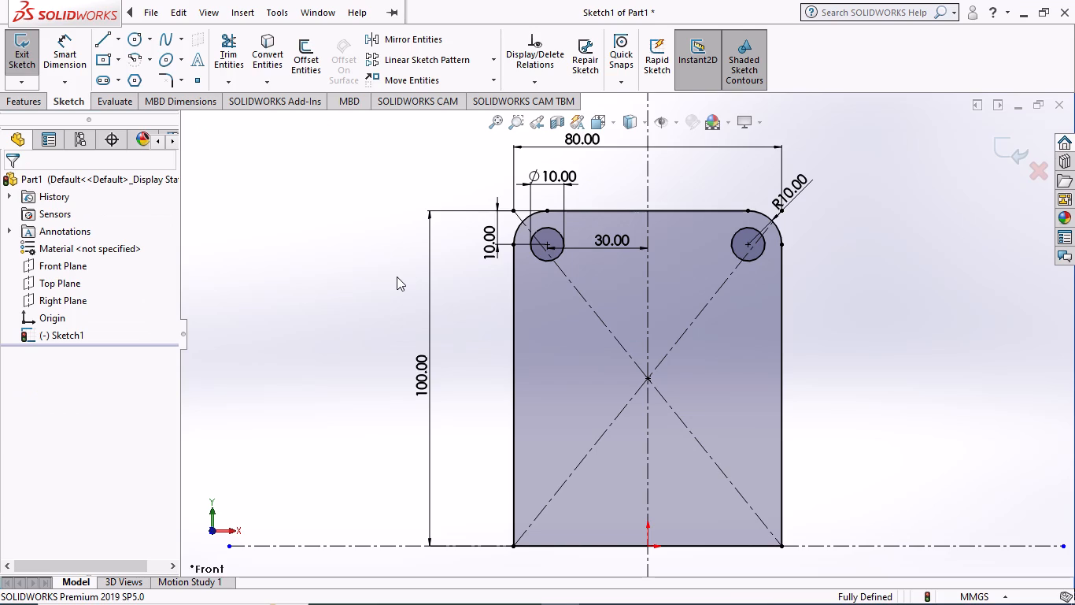
# Sketch a vertical line about 38 mm down from the plate's upper edge, continued by a horizontal line about 13 mm long to the centerline.
pyautogui.click(100, 35)
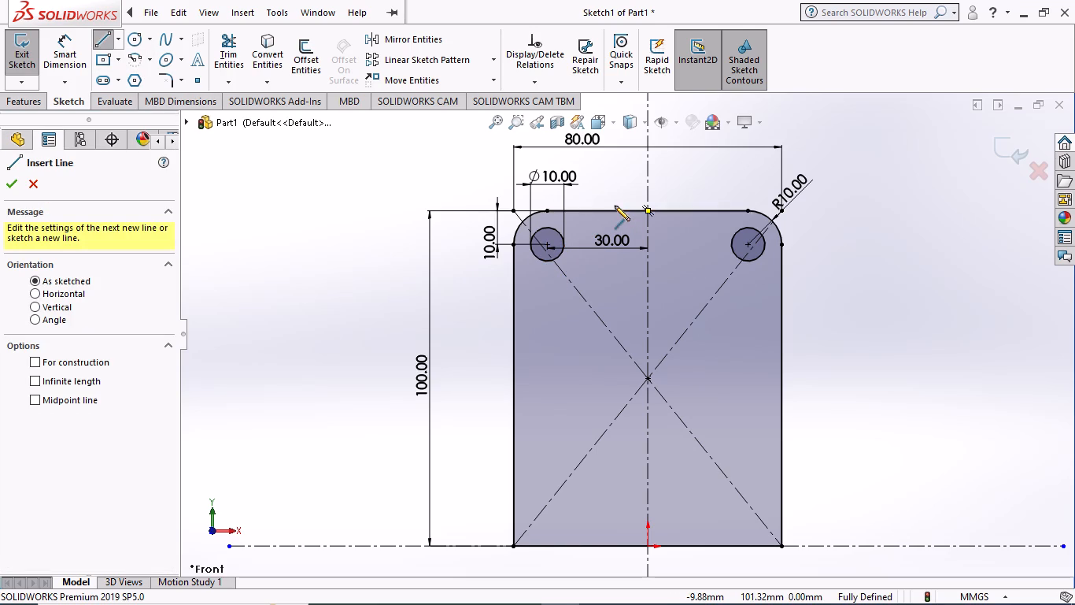
pyautogui.click(604, 210)
pyautogui.click(602, 338)
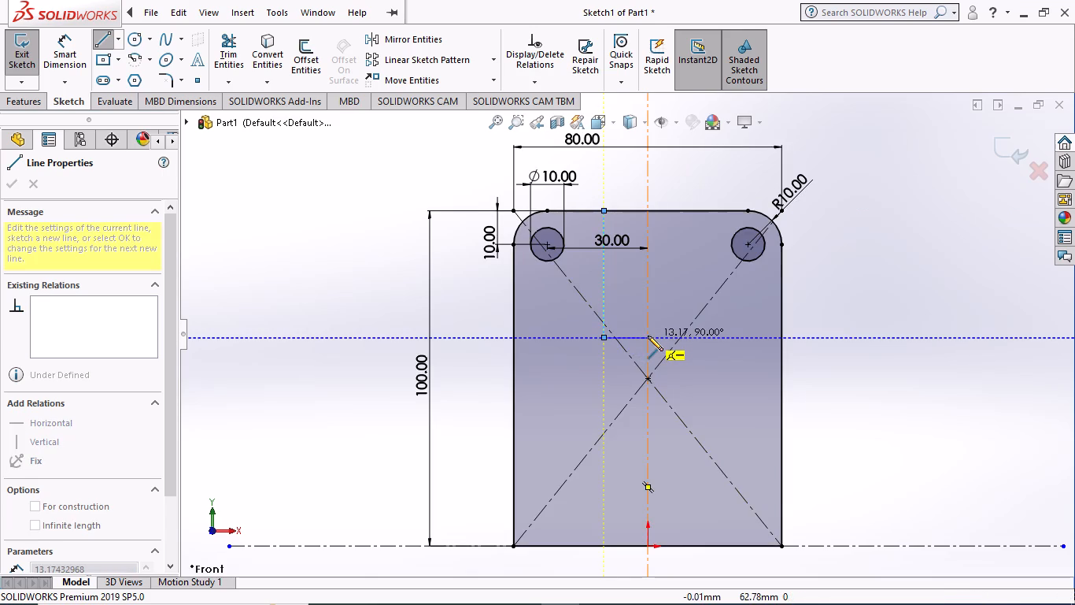
pyautogui.click(648, 336)
pyautogui.press('Escape')
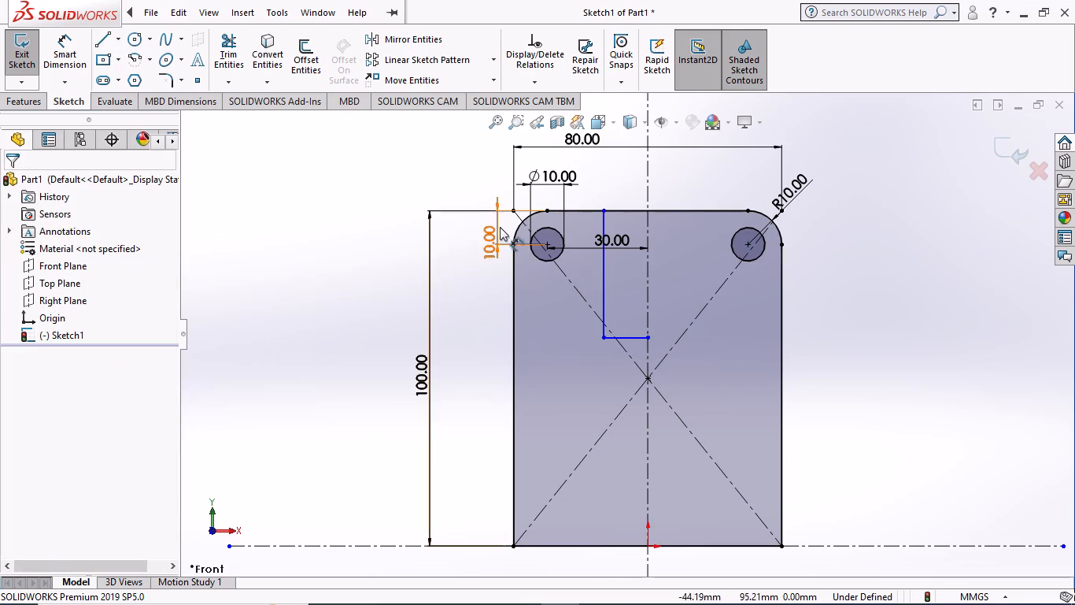
# Dimension the vertical line below the plate's upper edge as 25 mm.
pyautogui.click(47, 50)
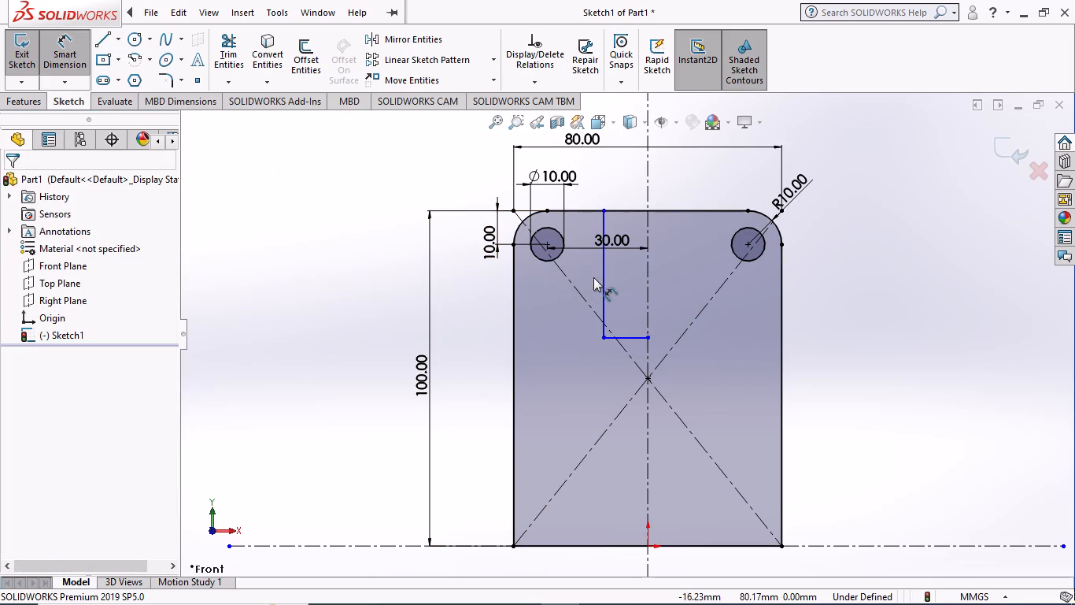
pyautogui.click(604, 273)
pyautogui.click(471, 304)
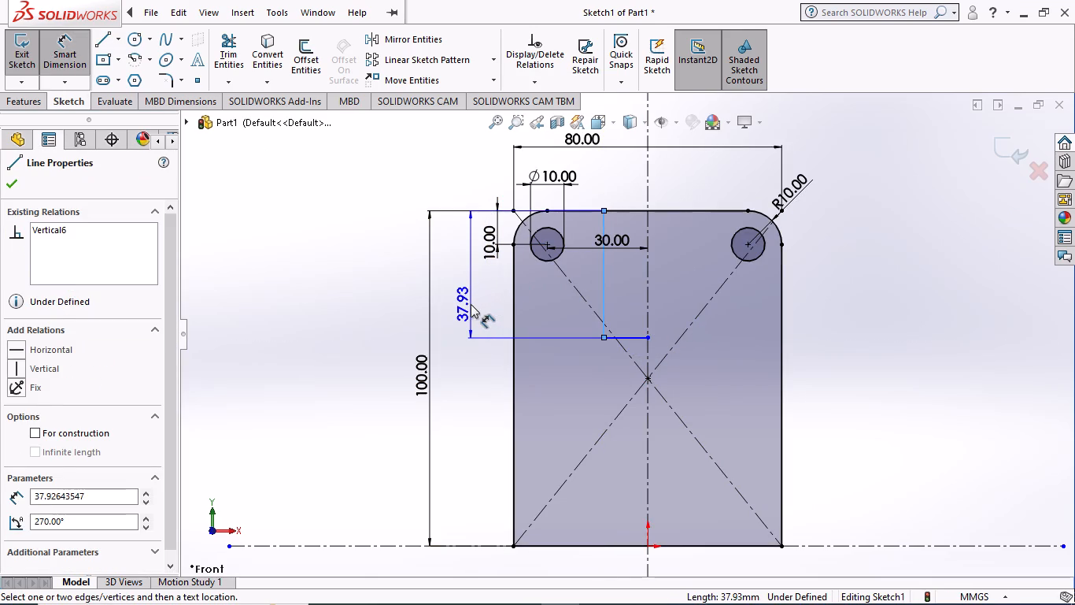
pyautogui.write('25')
pyautogui.press('Return')
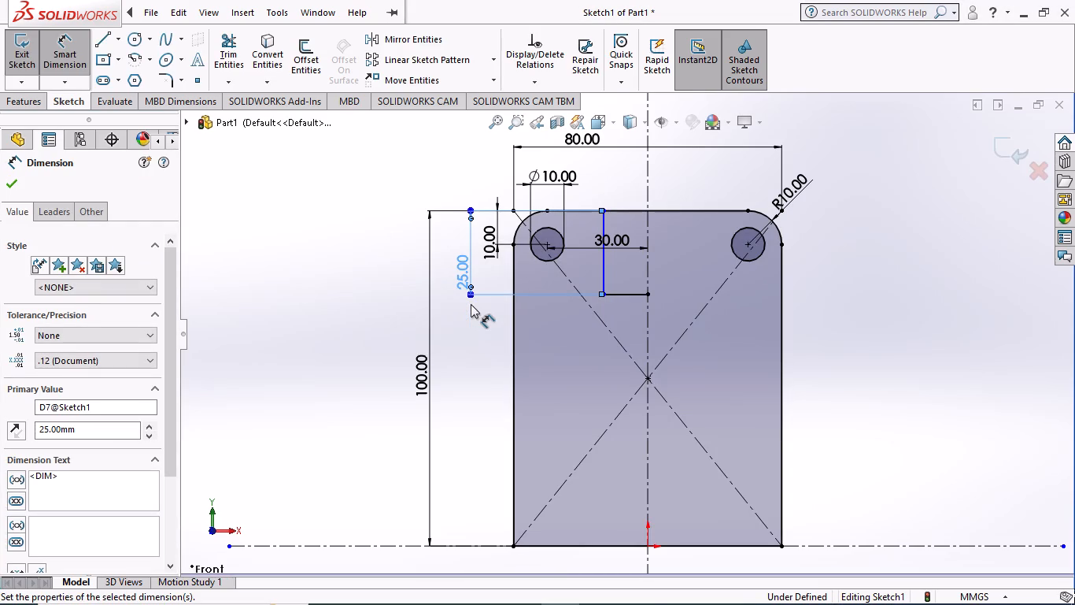
# Dimension the short horizontal line ending at the centerline as 15 mm.
pyautogui.click(623, 292)
pyautogui.click(613, 347)
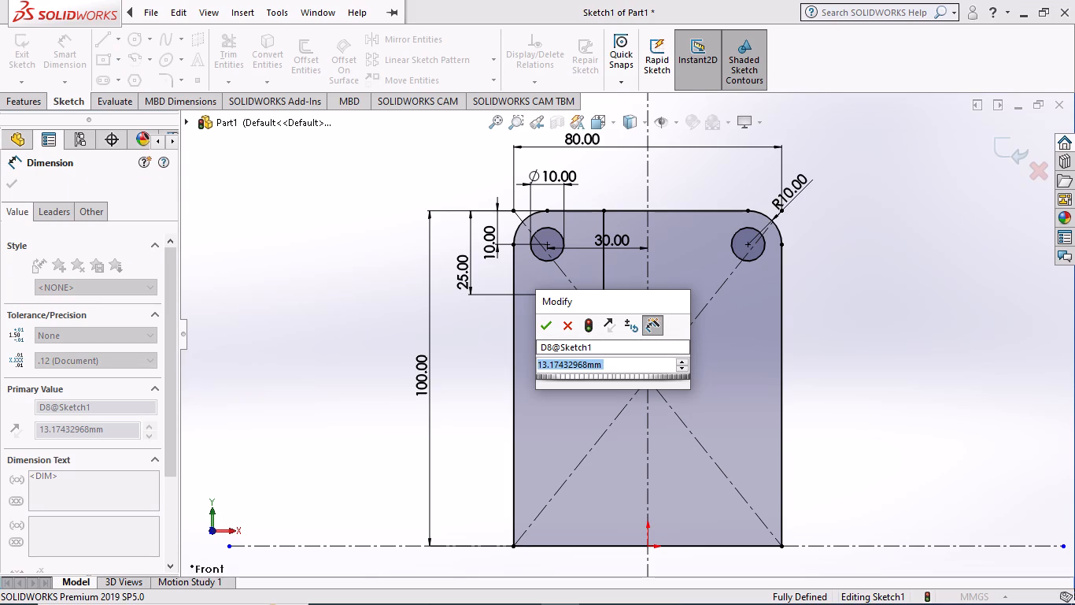
pyautogui.write('15')
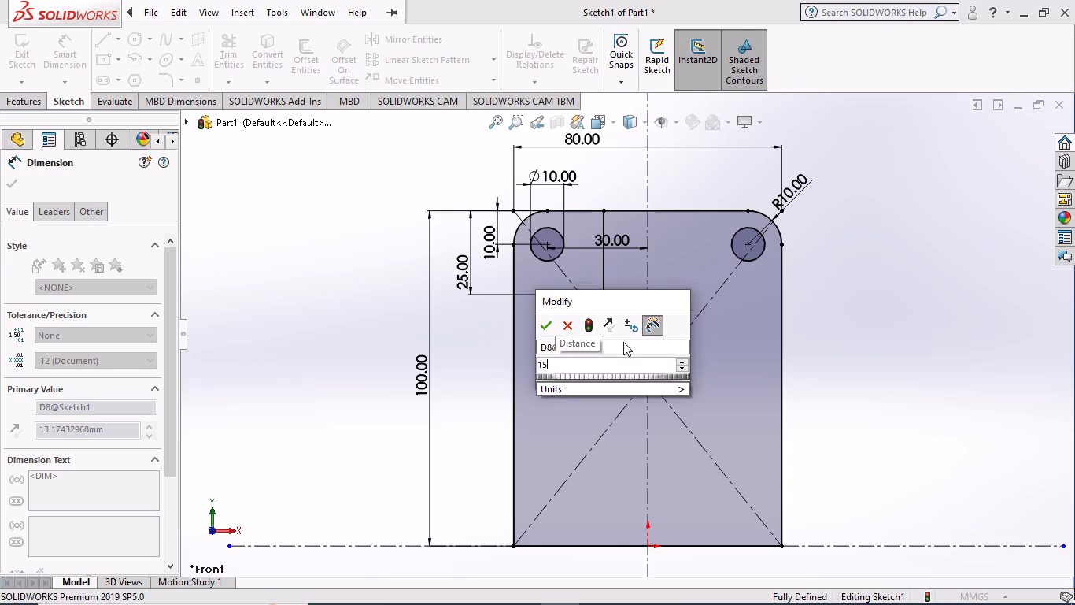
pyautogui.press('Return')
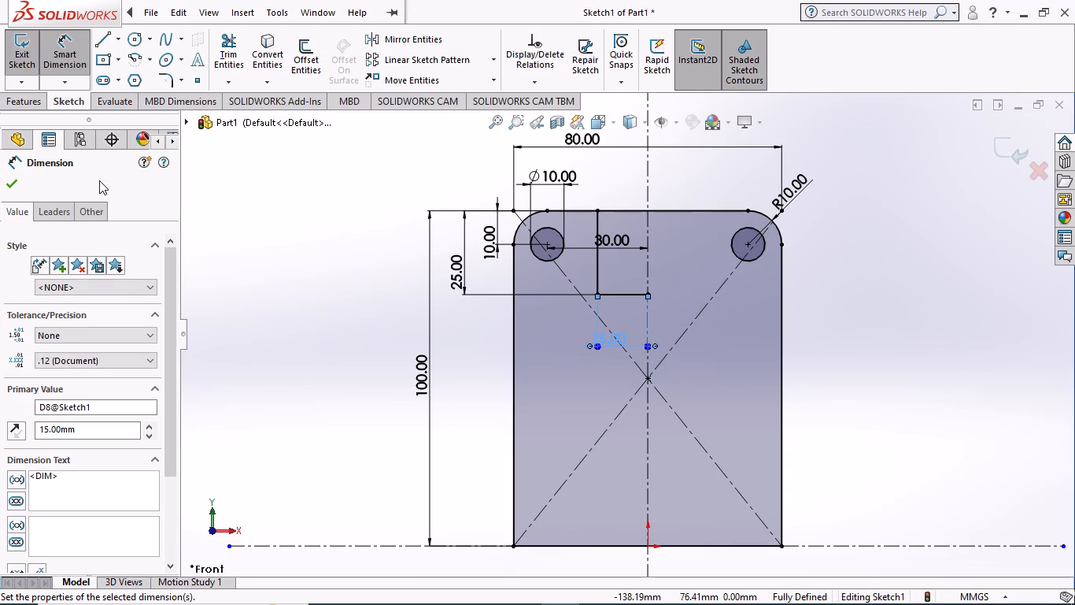
pyautogui.click(8, 182)
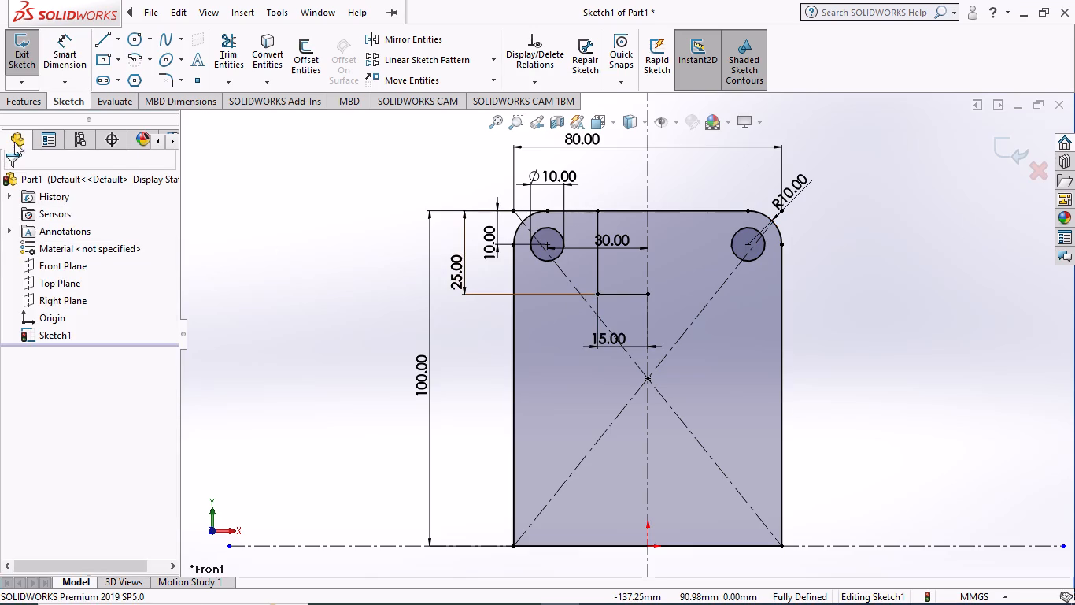
# Mirror the 25 mm vertical and 15 mm horizontal lines about the vertical centerline, keeping the originals.
pyautogui.click(429, 39)
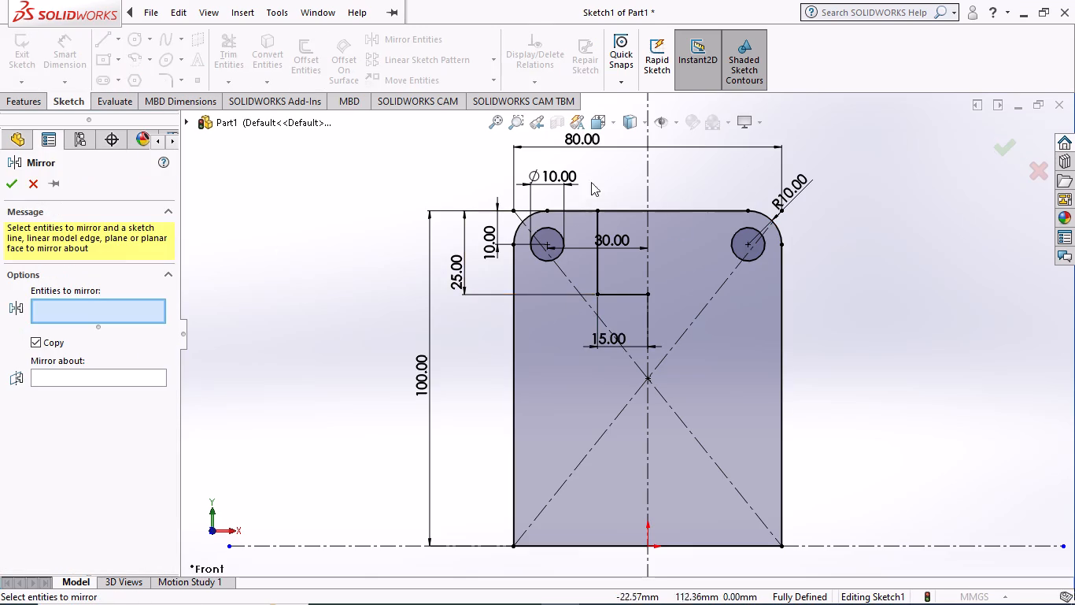
pyautogui.click(597, 266)
pyautogui.click(615, 297)
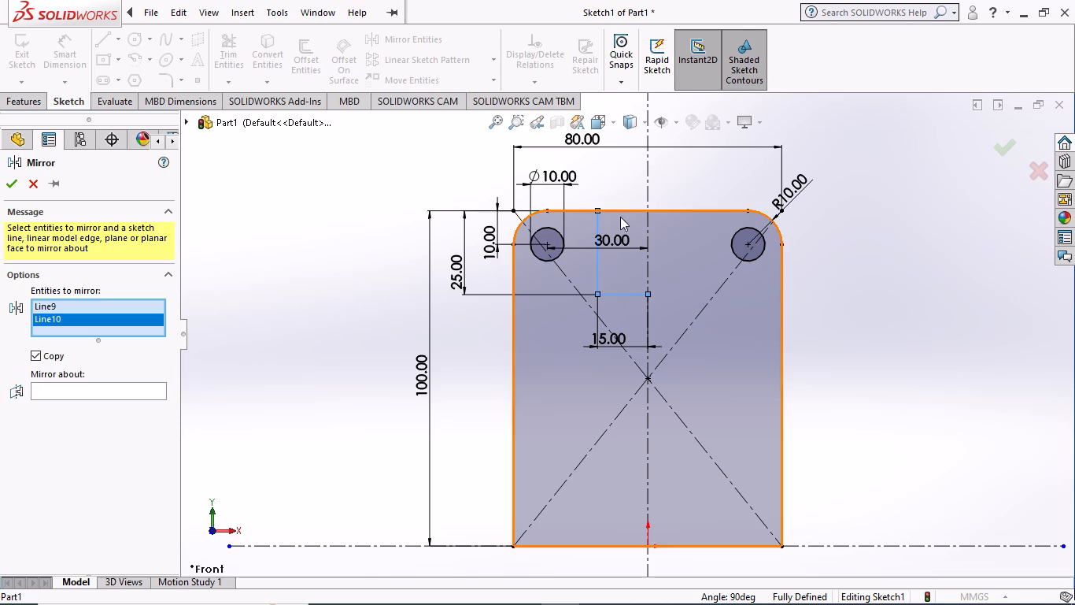
pyautogui.click(648, 173)
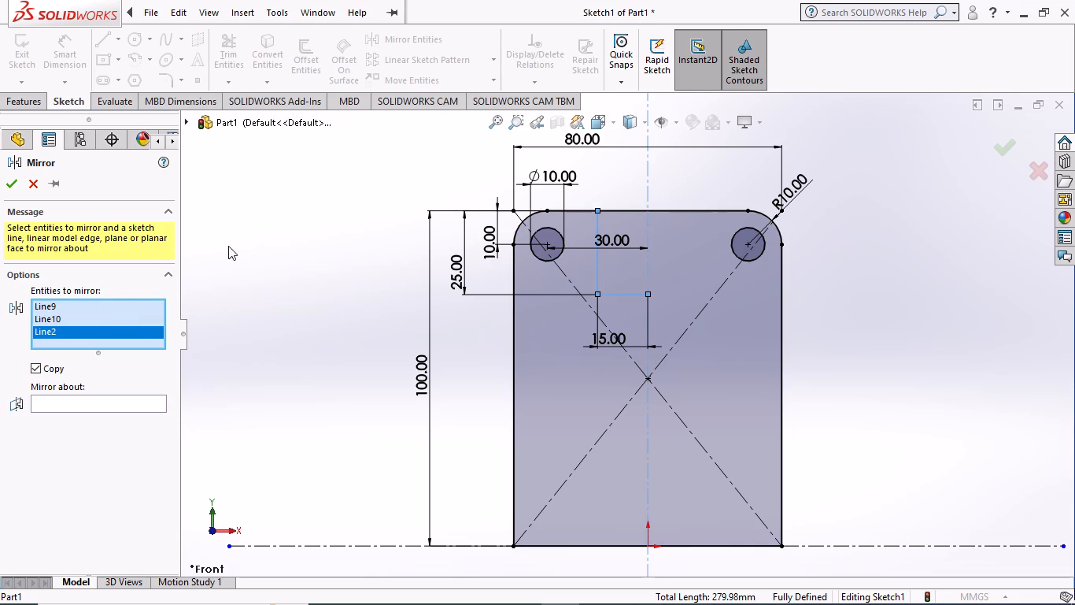
pyautogui.click(135, 334)
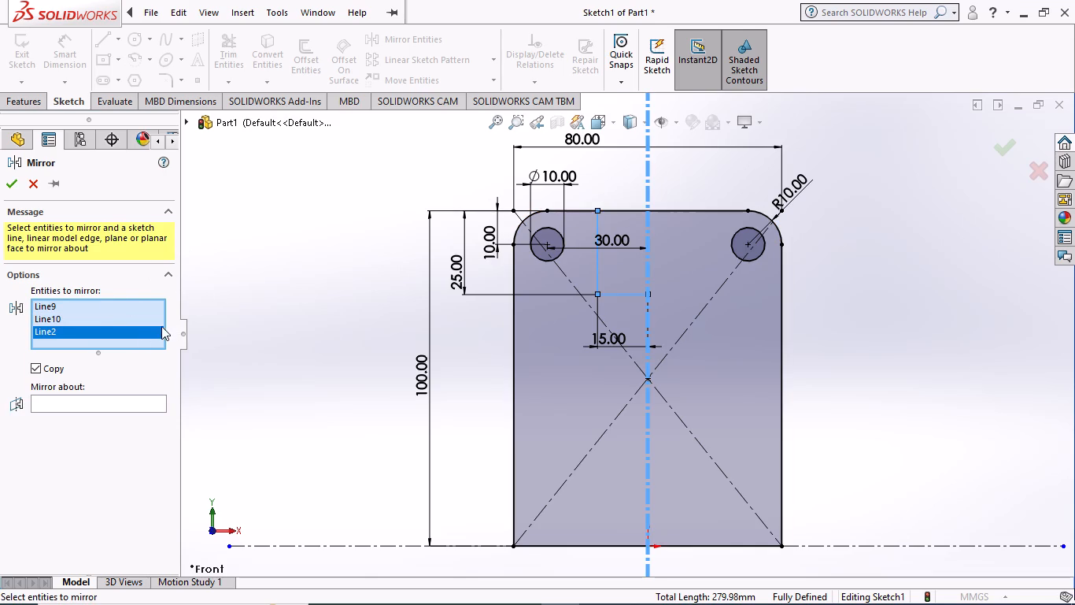
pyautogui.rightClick(153, 330)
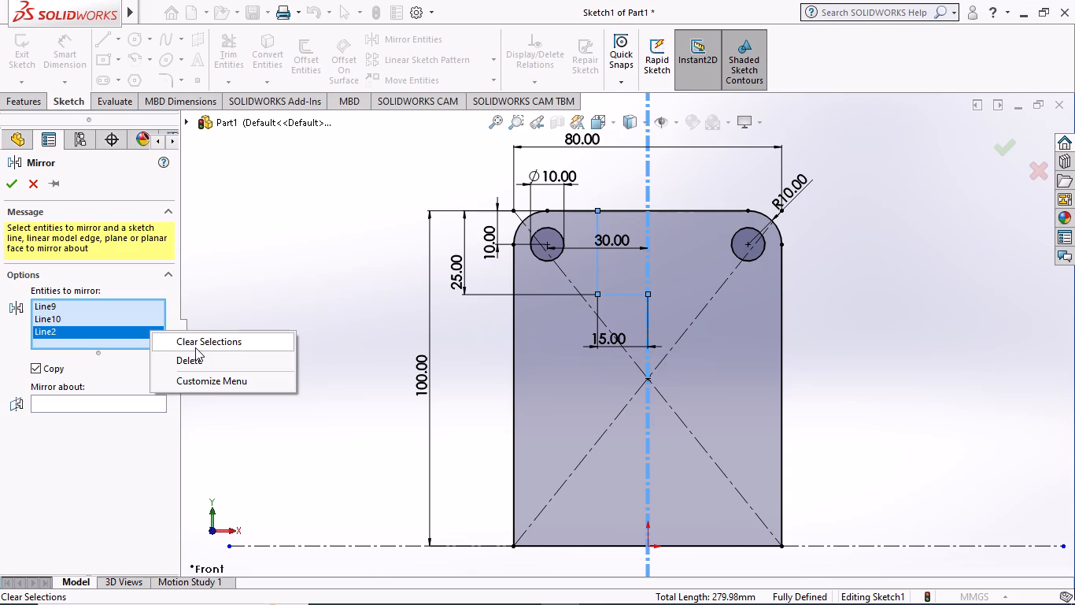
pyautogui.click(198, 356)
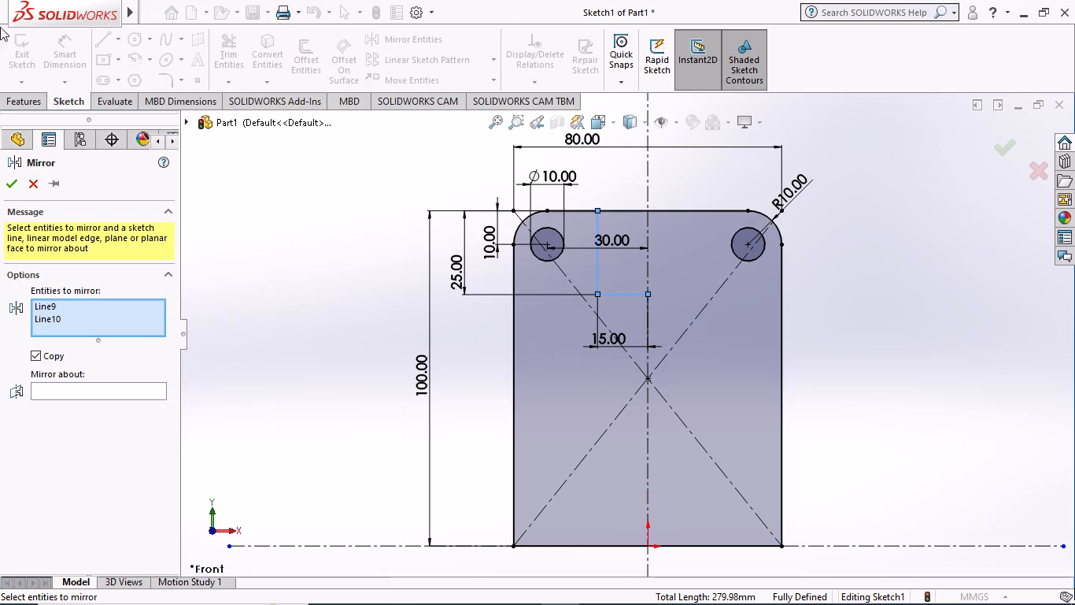
pyautogui.click(92, 399)
pyautogui.click(94, 392)
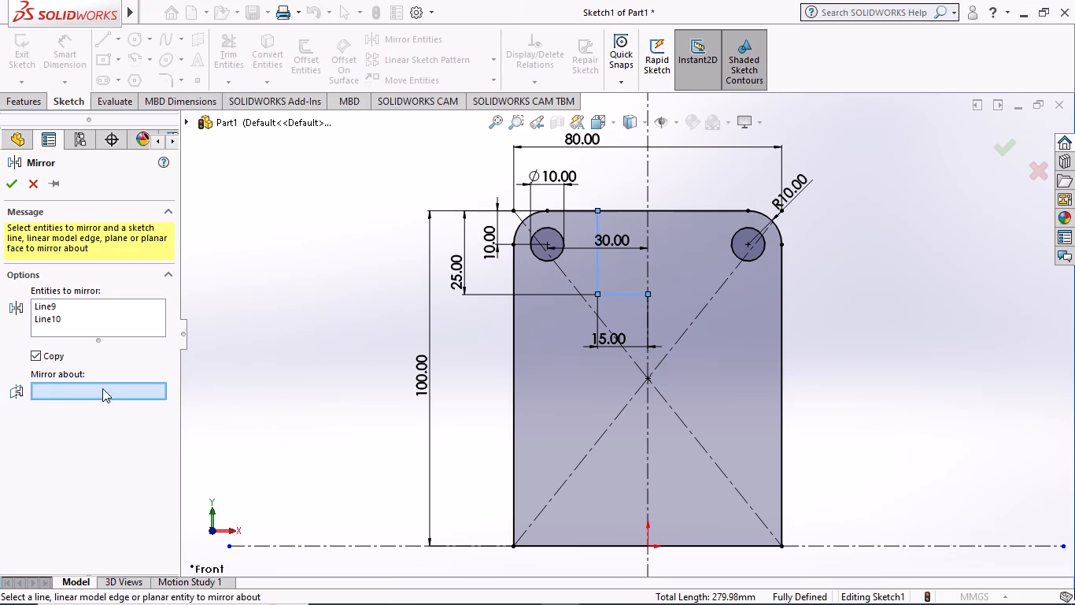
pyautogui.click(649, 184)
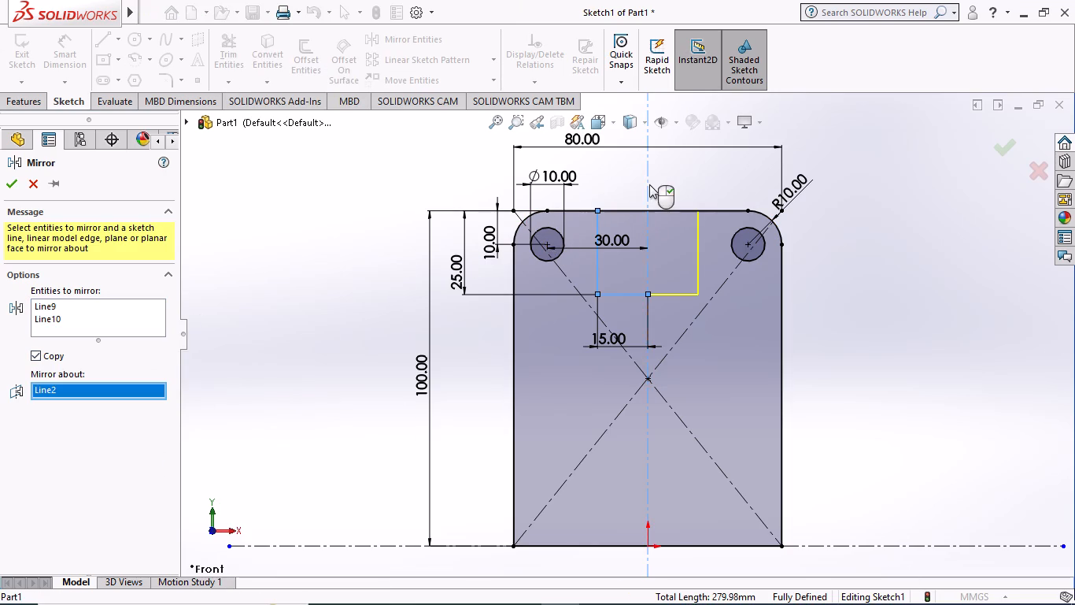
pyautogui.click(18, 176)
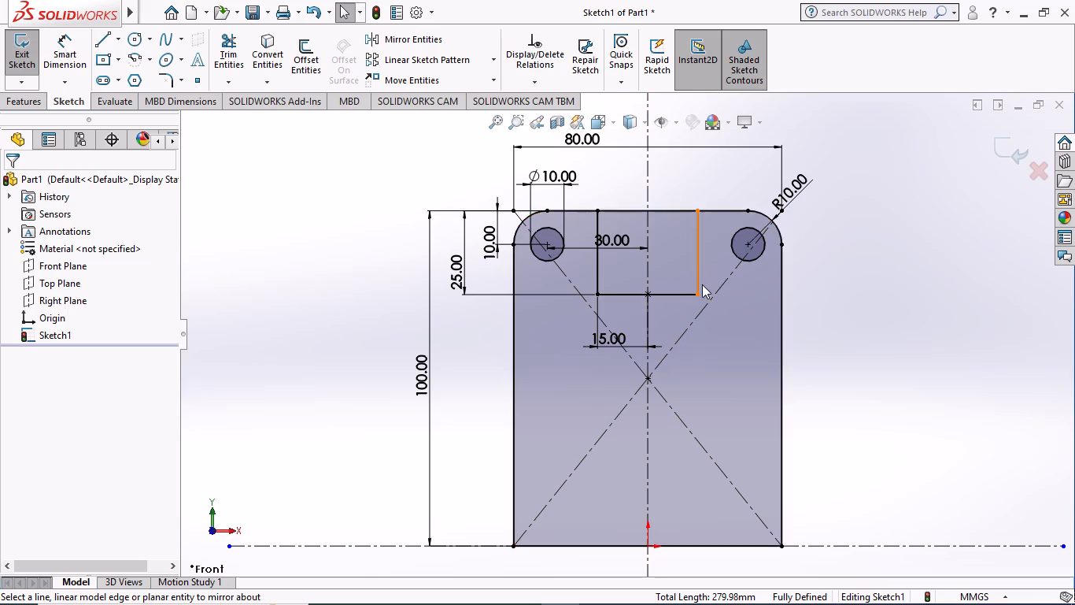
# Sketch a circle of about 10.8 mm radius centered where the notch's bottom line meets the vertical centerline.
pyautogui.click(131, 39)
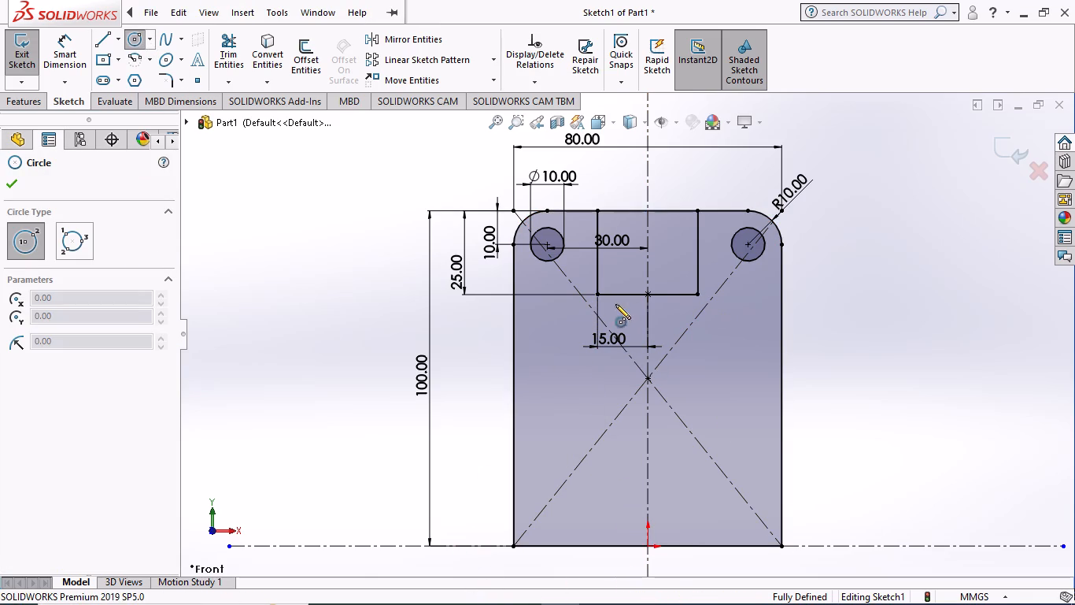
pyautogui.click(649, 294)
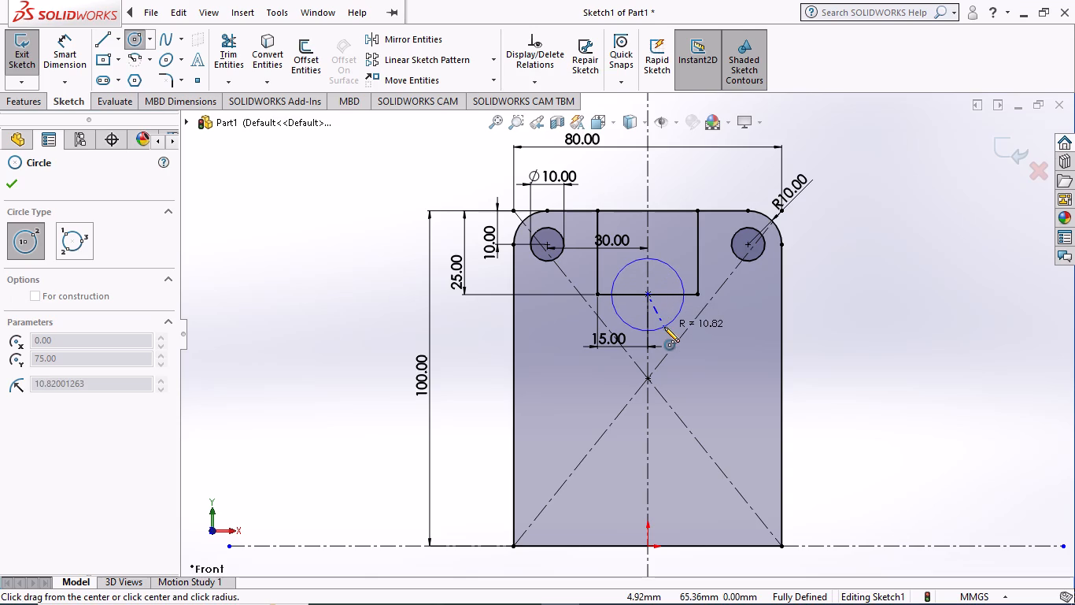
pyautogui.click(664, 327)
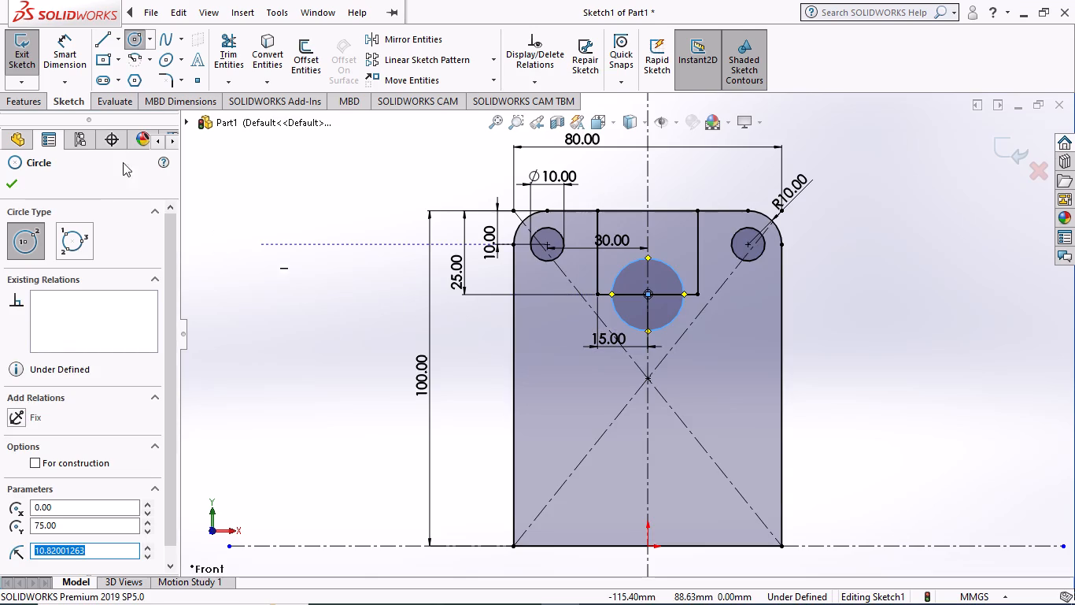
# Dimension the diameter of the circle at the notch's bottom line as 24 mm.
pyautogui.click(68, 51)
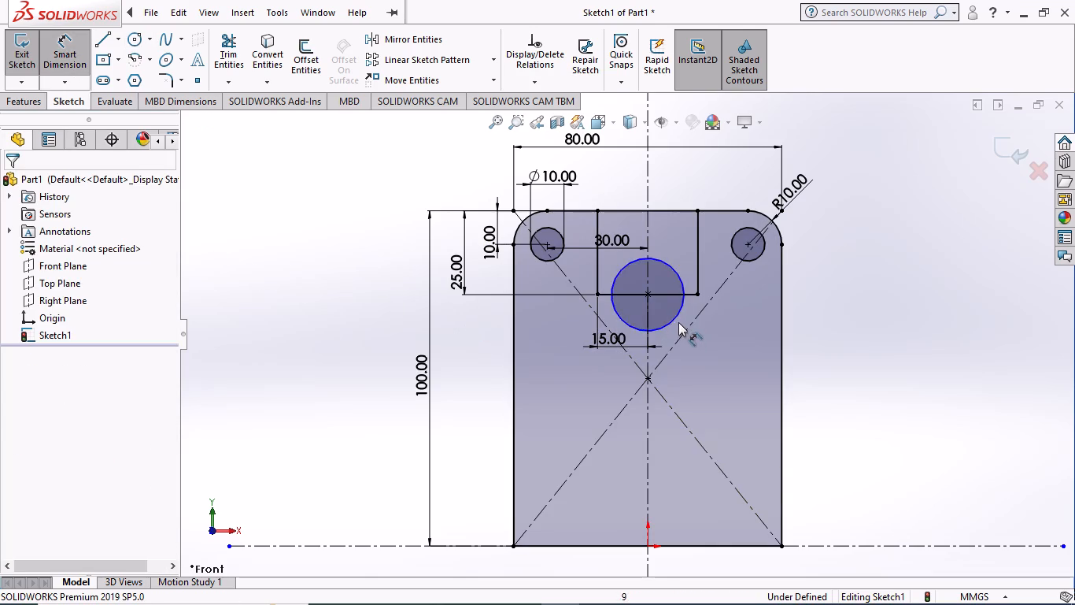
pyautogui.click(676, 316)
pyautogui.click(710, 347)
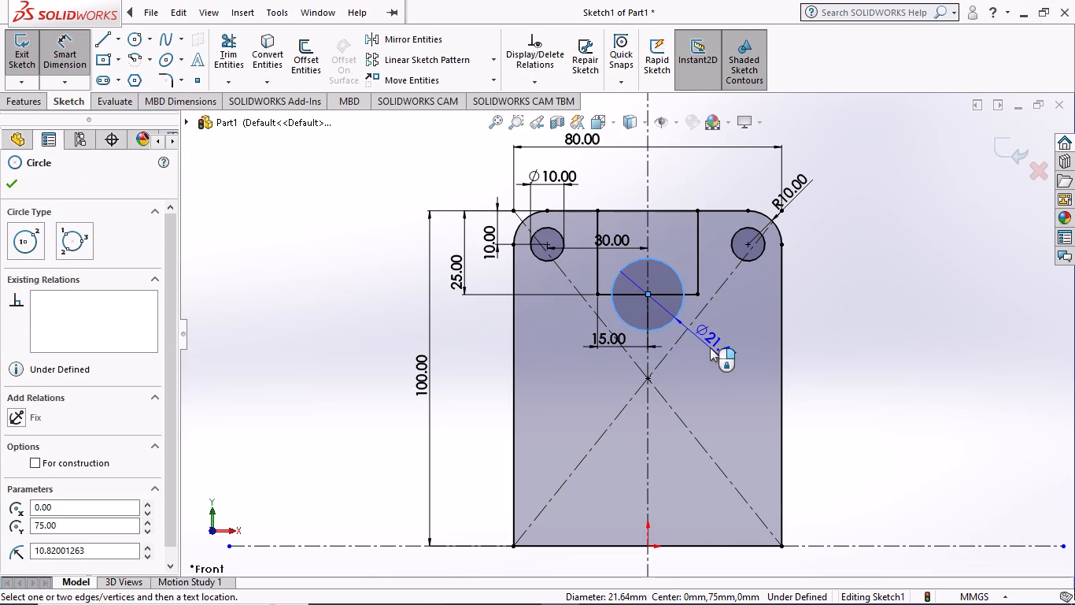
pyautogui.write('24')
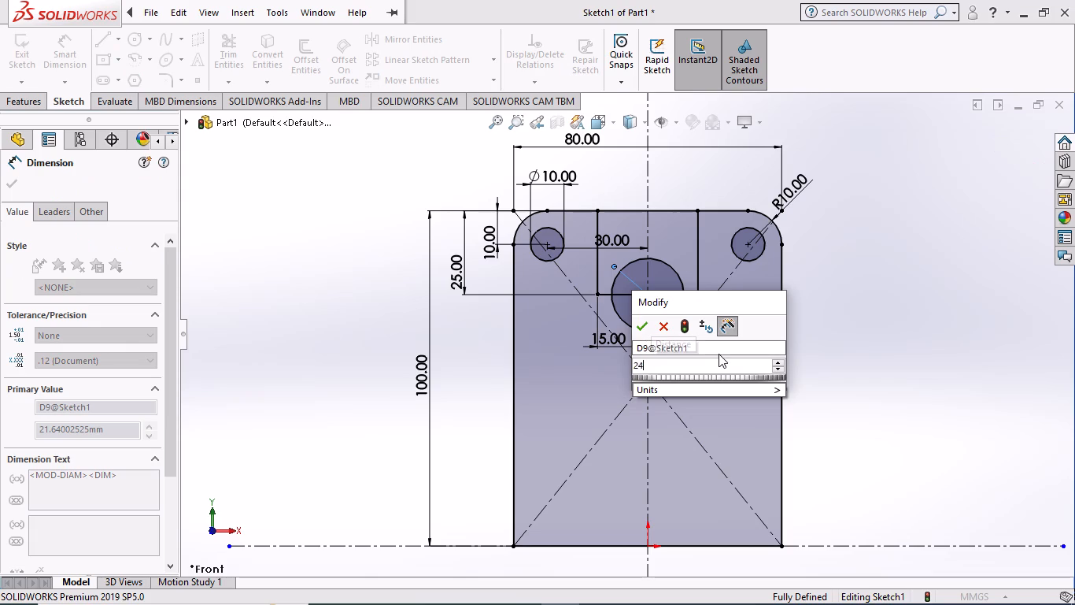
pyautogui.press('Return')
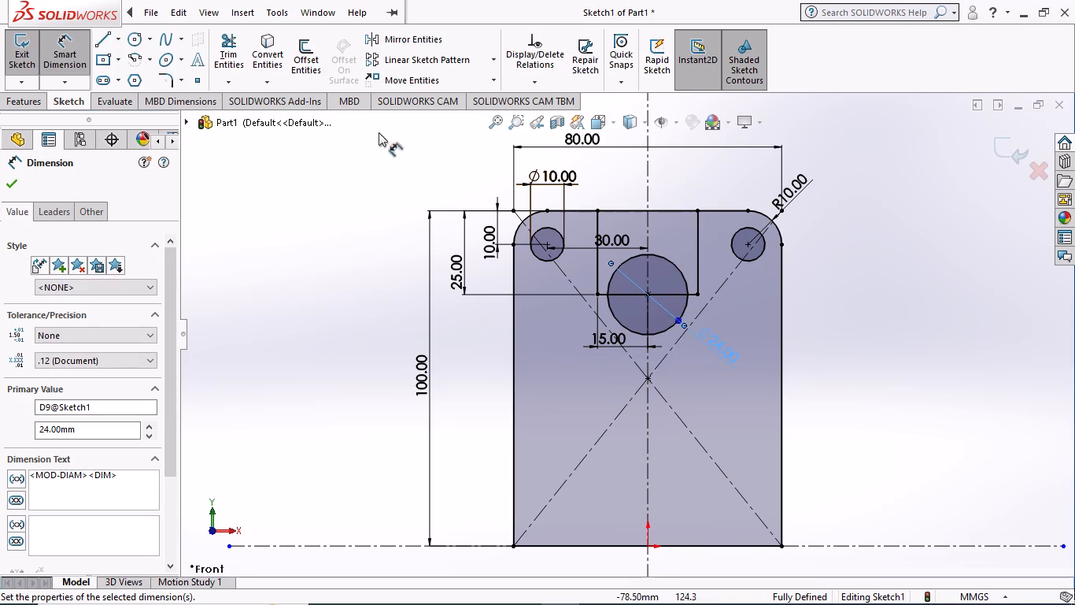
pyautogui.click(11, 184)
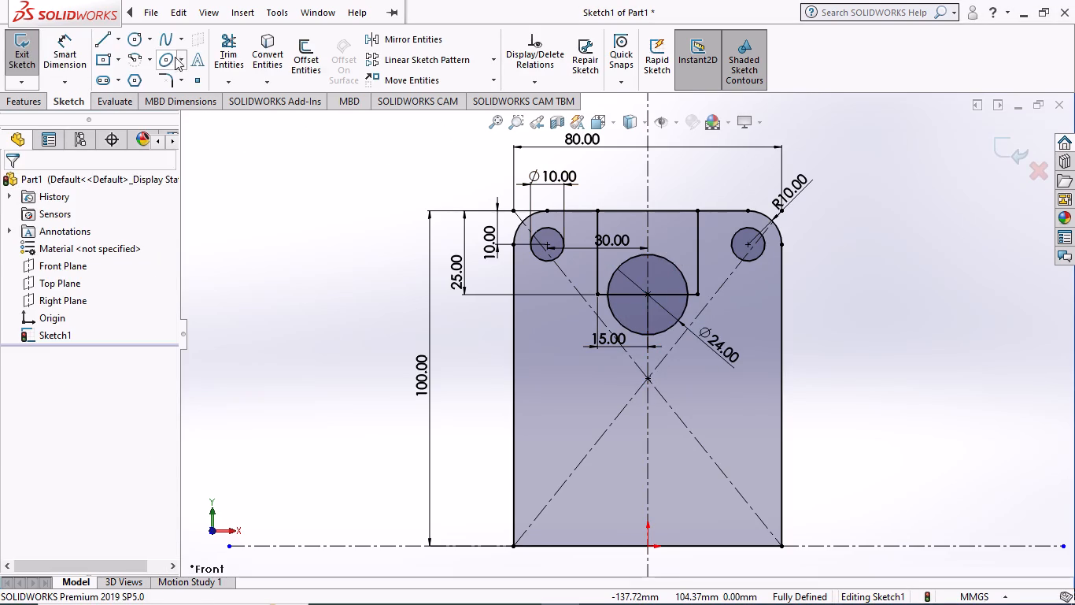
# Trim away both upper quarters of the 24 mm circle with Trim to closest, keeping only the arc below the notch's bottom line.
pyautogui.click(234, 40)
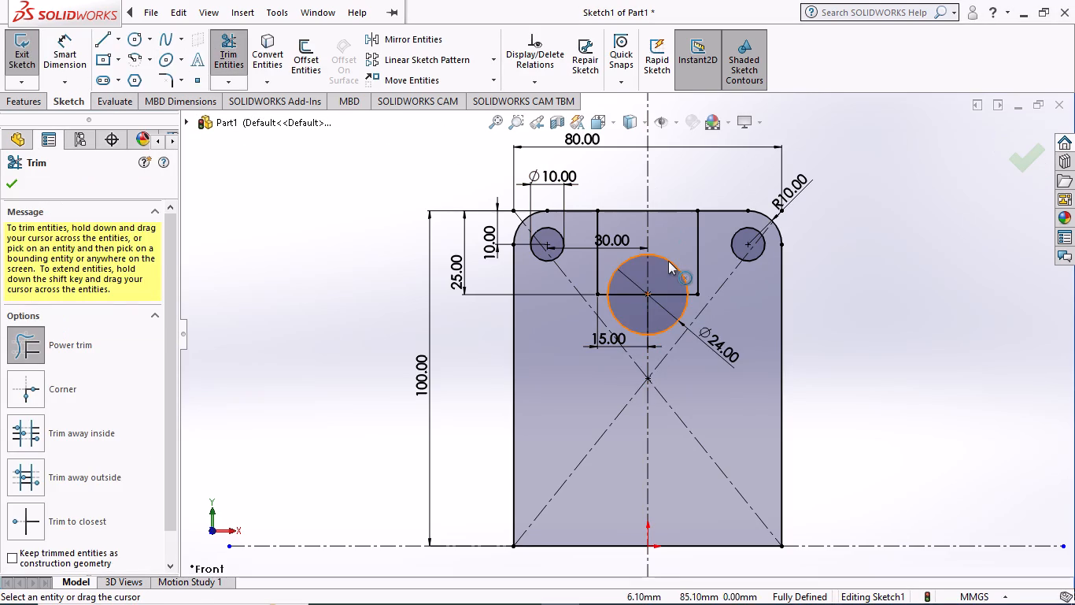
pyautogui.click(668, 261)
pyautogui.click(668, 256)
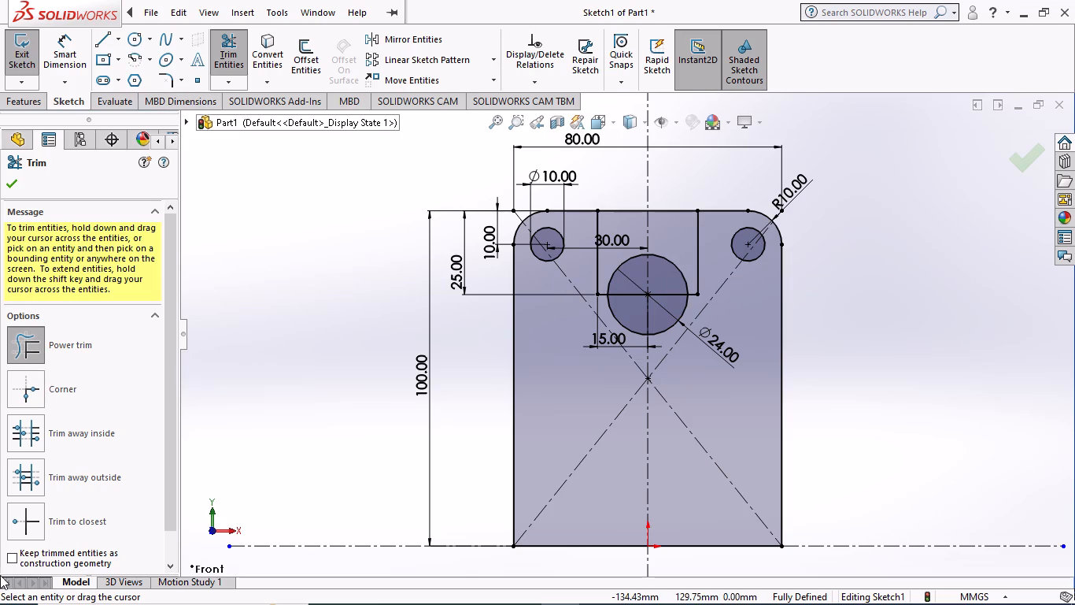
pyautogui.click(65, 522)
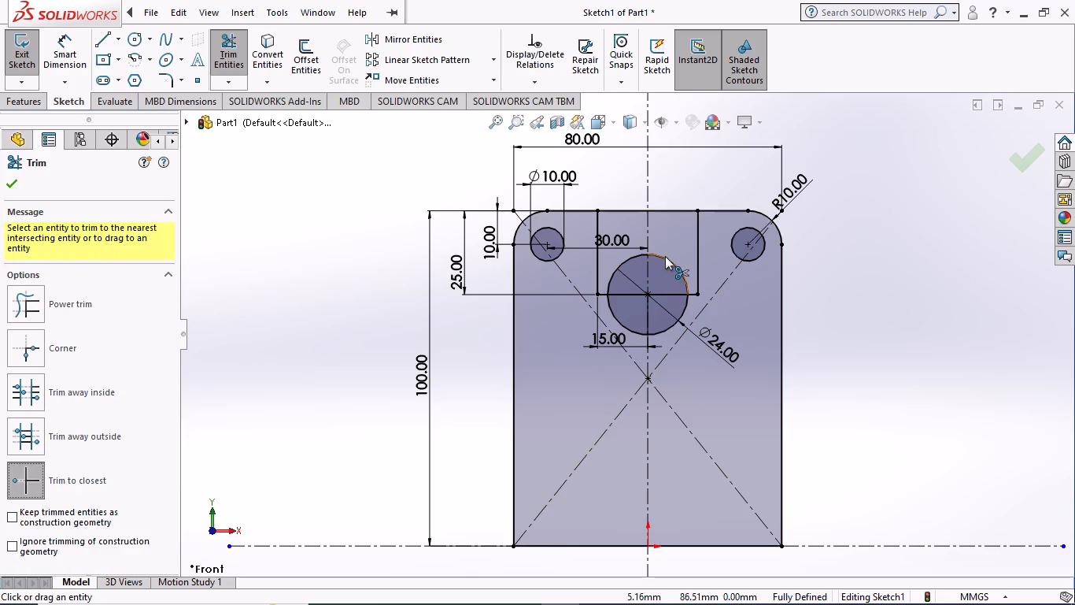
pyautogui.click(665, 256)
pyautogui.click(626, 258)
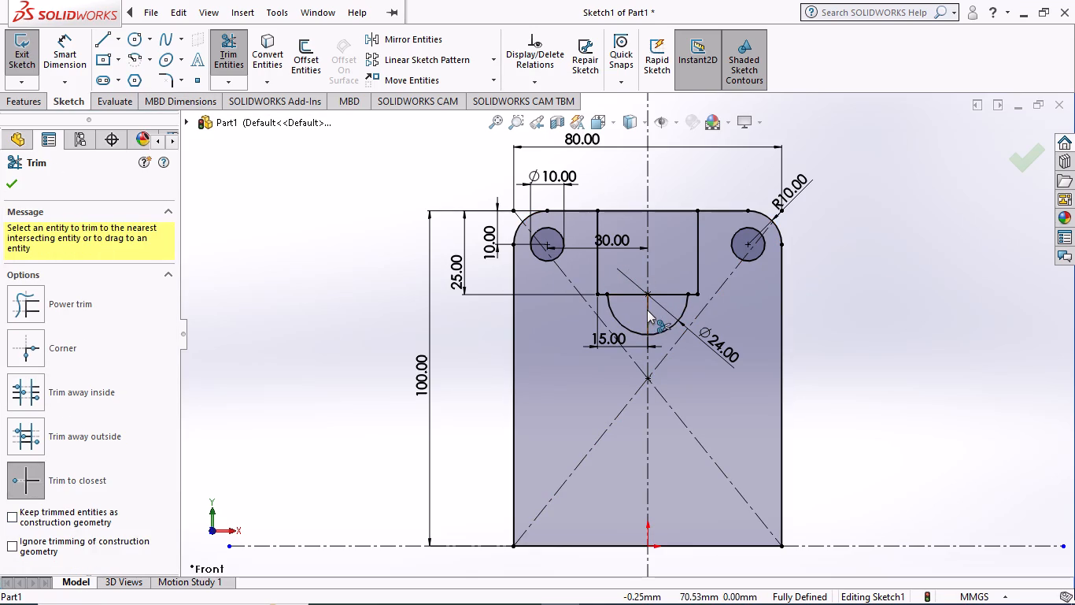
# Trim away the notch's bottom line between the two ends of the 24 mm arc, keeping the short outer ledges.
pyautogui.scroll(-4, 641, 292)
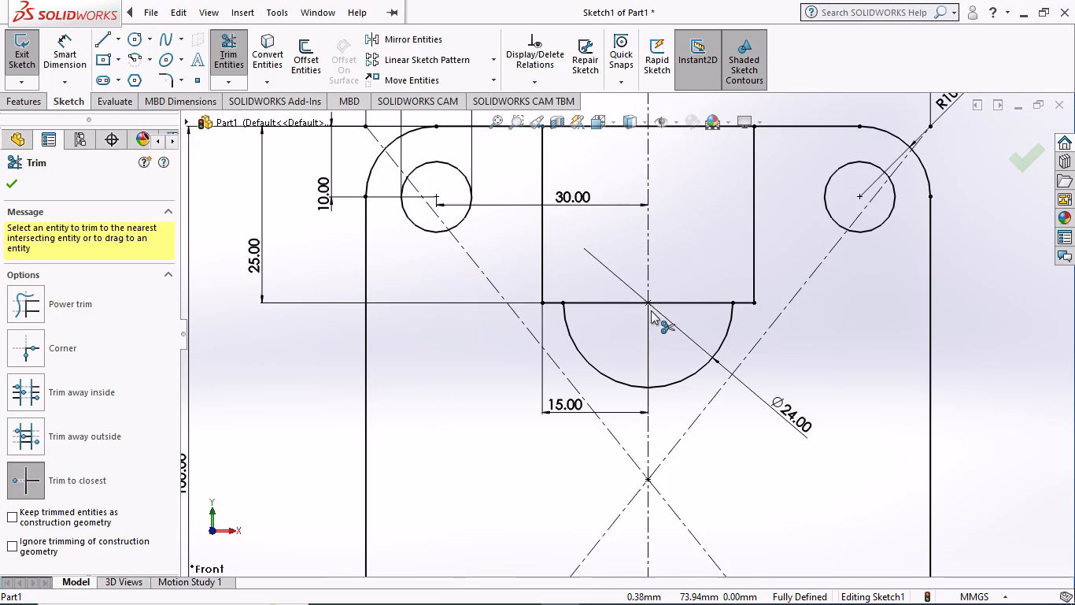
pyautogui.scroll(-2, 658, 308)
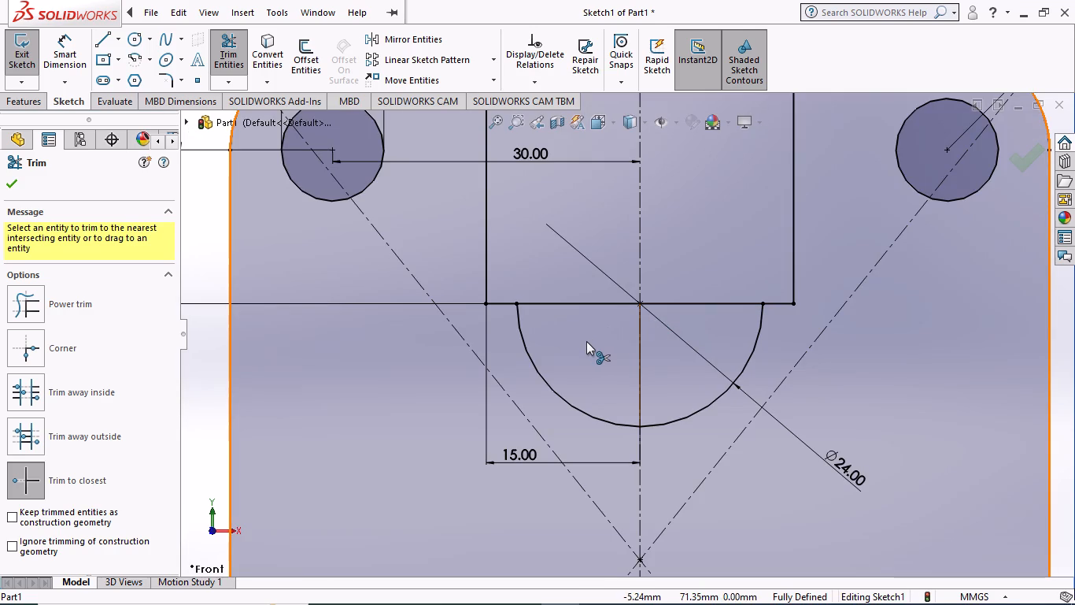
pyautogui.click(568, 303)
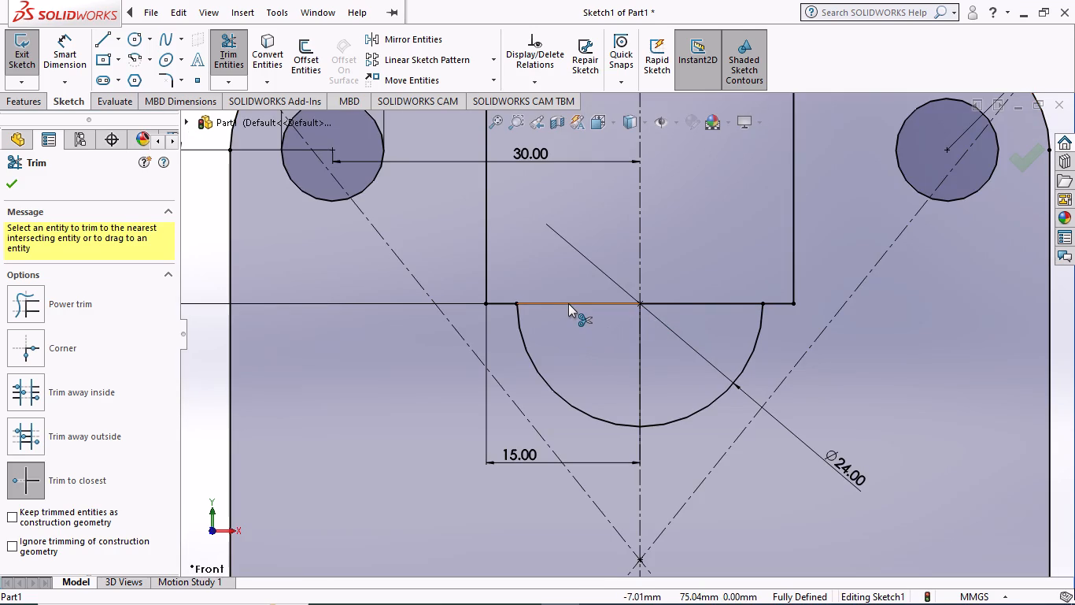
pyautogui.click(660, 214)
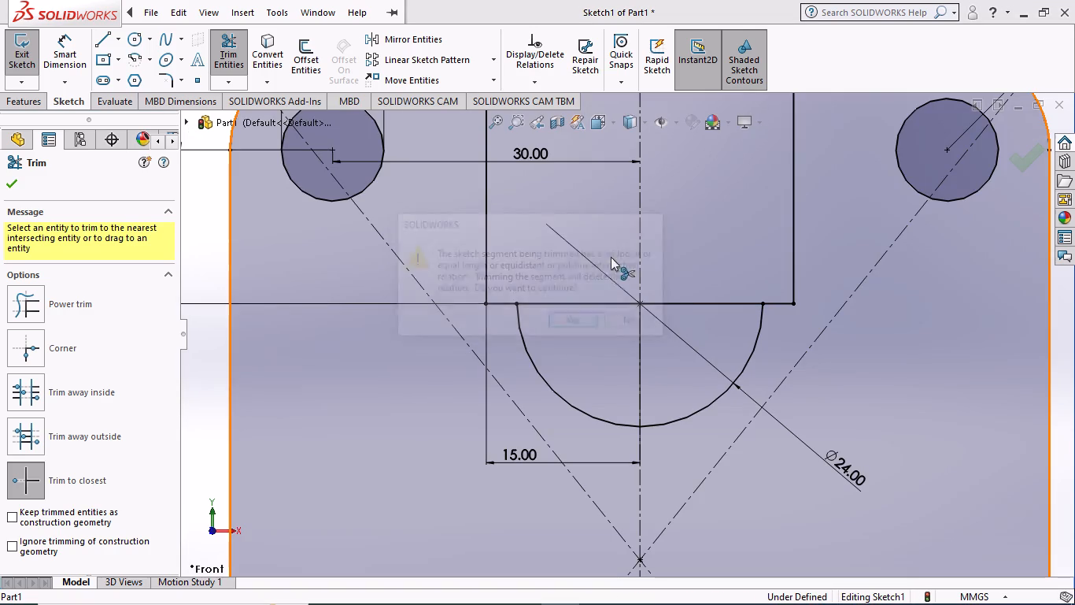
pyautogui.click(700, 300)
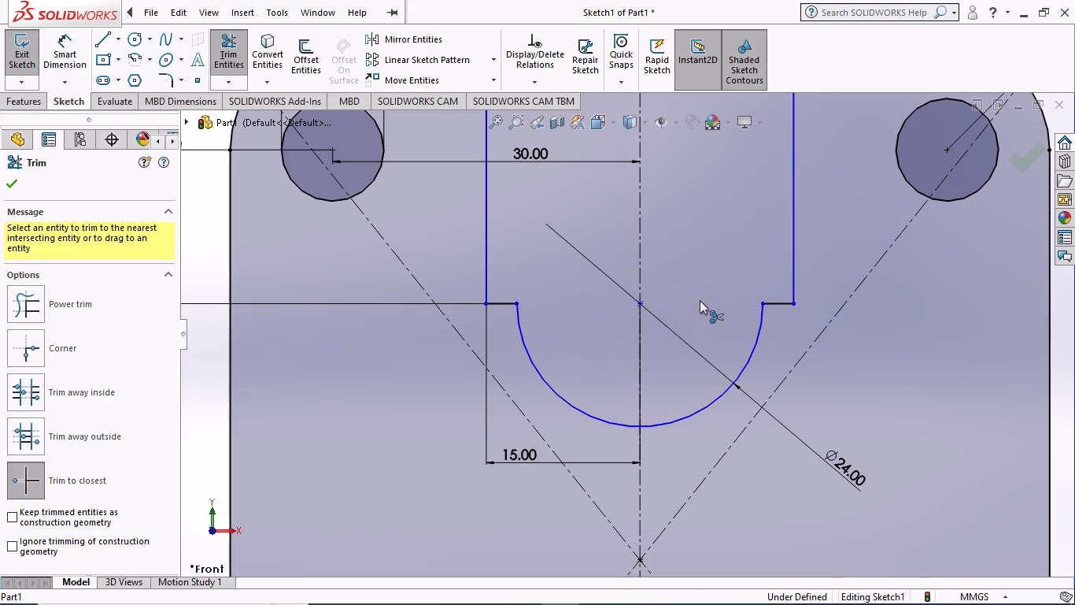
pyautogui.scroll(4, 615, 302)
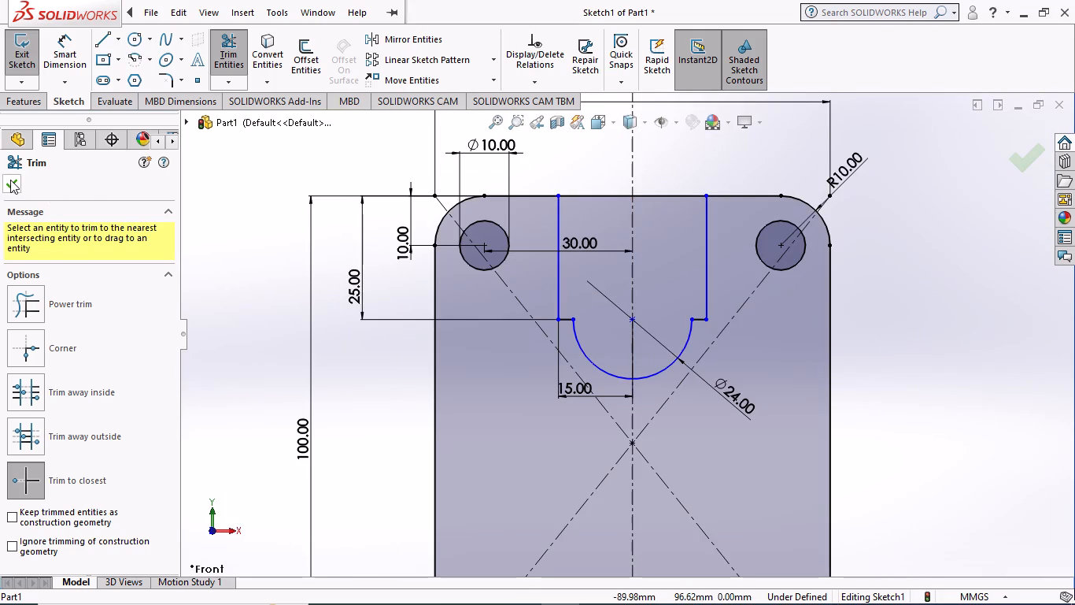
pyautogui.click(10, 180)
# Dimension the distance from the plate's upper edge to the center of the 24 mm arc as 25 mm.
pyautogui.scroll(-2, 633, 306)
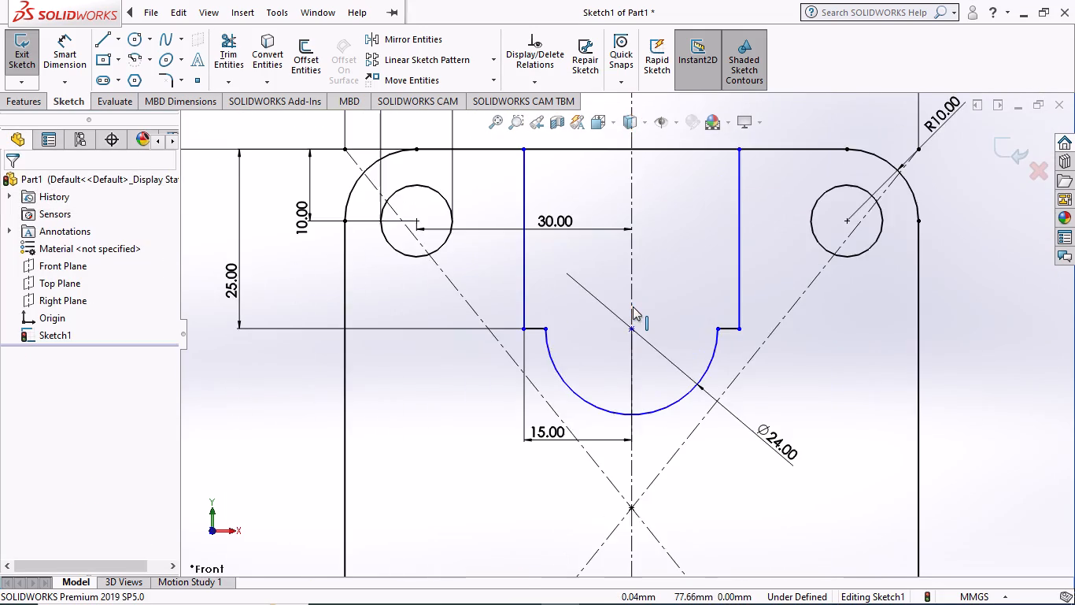
pyautogui.scroll(3, 633, 306)
pyautogui.scroll(-2, 508, 272)
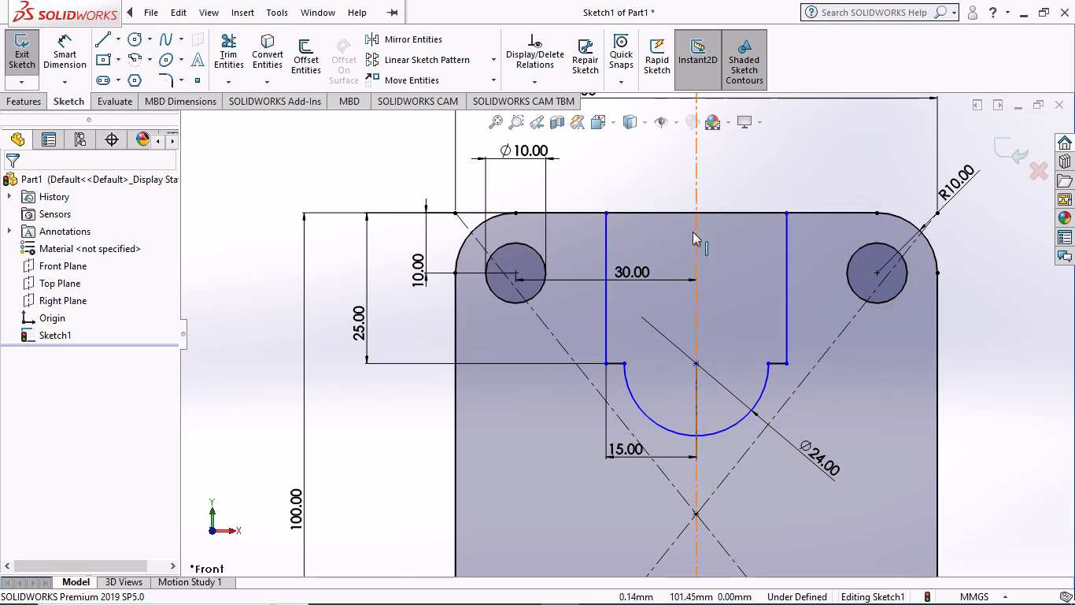
pyautogui.click(63, 58)
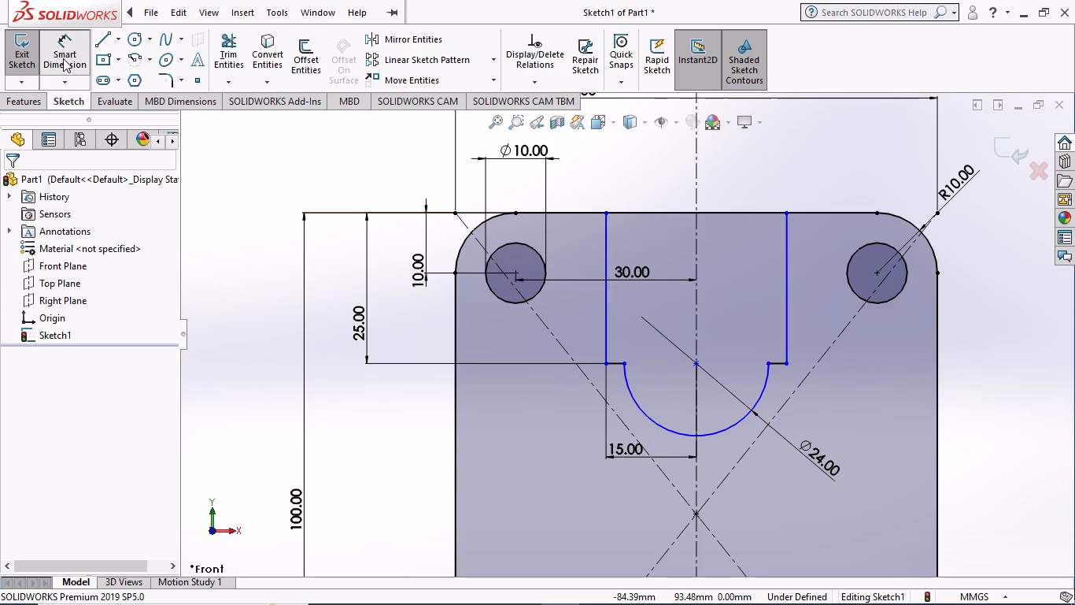
pyautogui.click(724, 214)
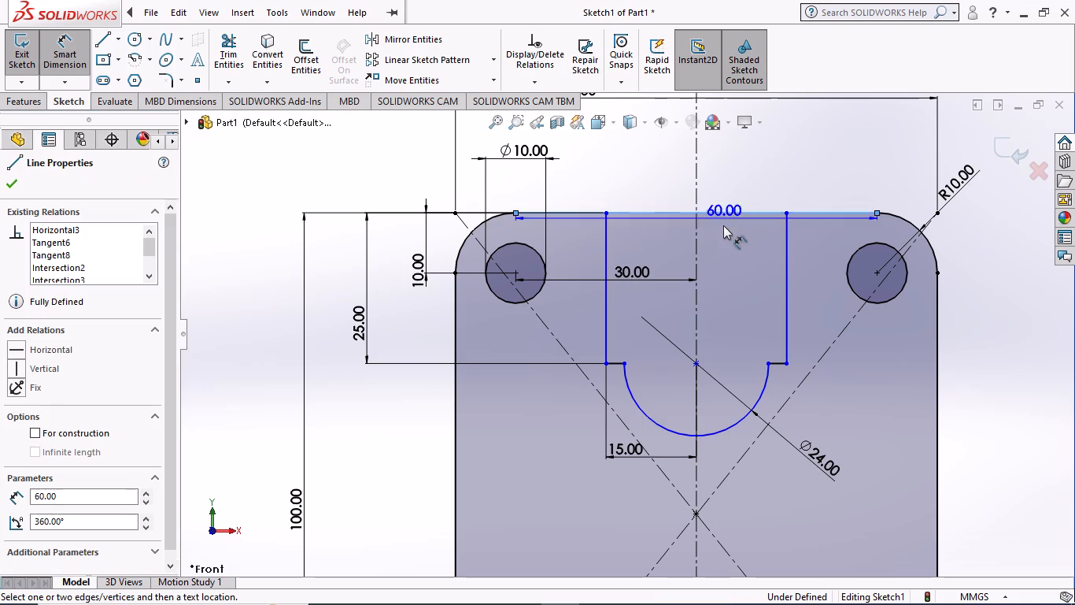
pyautogui.click(713, 432)
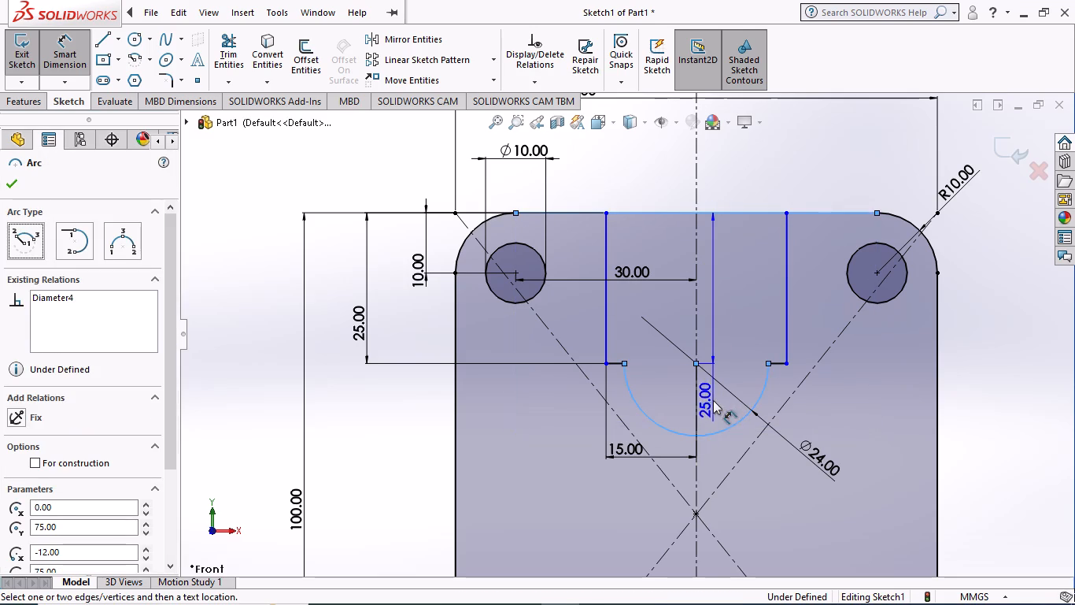
pyautogui.click(733, 332)
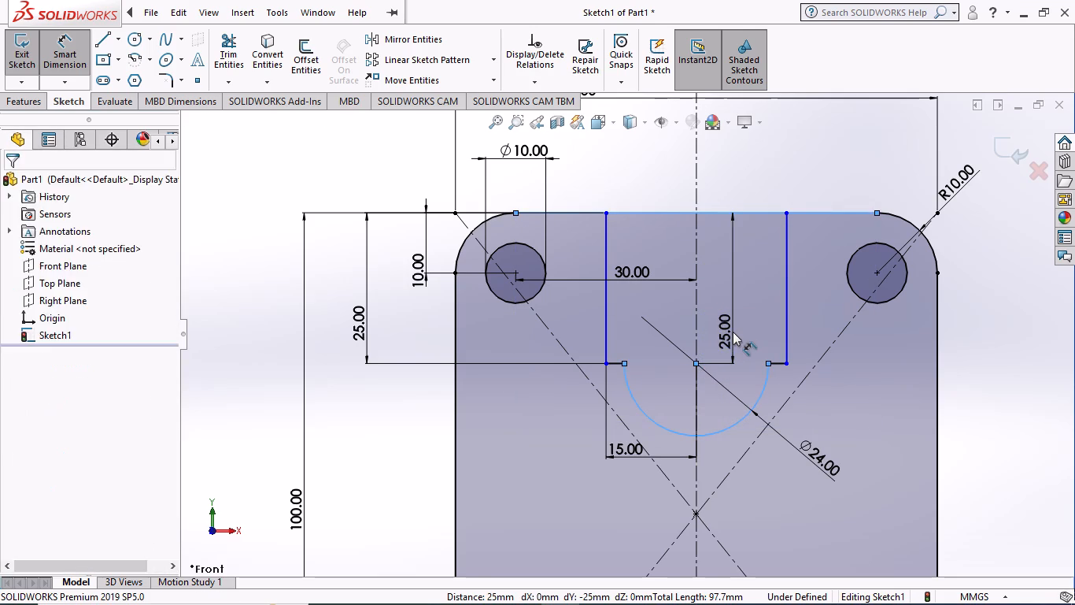
pyautogui.click(670, 310)
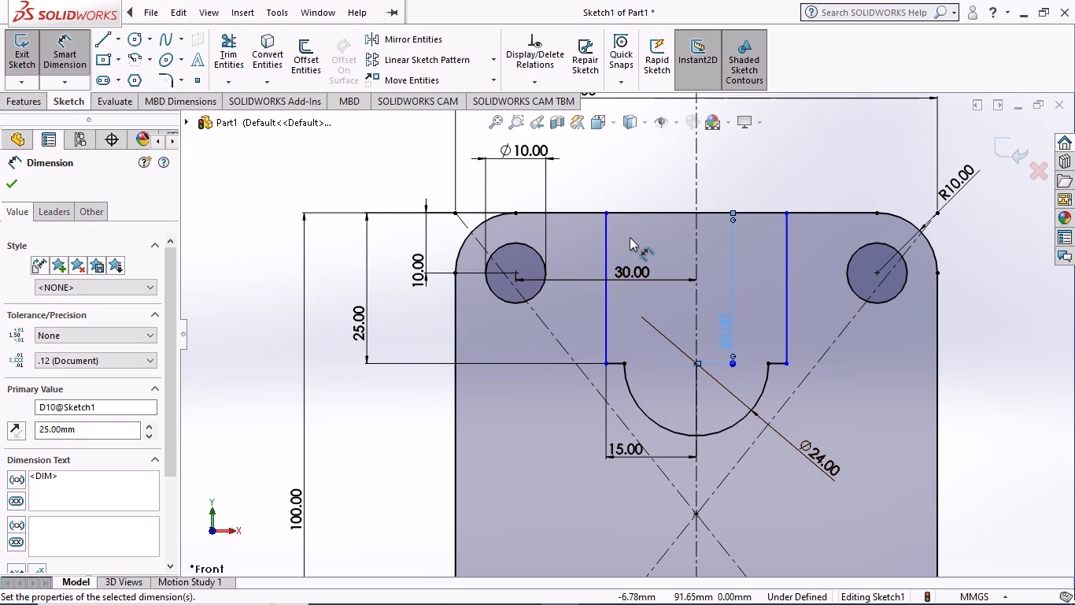
# Dimension the distance between the notch's two vertical lines as 30 mm, placing it above the plate's upper edge.
pyautogui.click(601, 234)
pyautogui.click(605, 235)
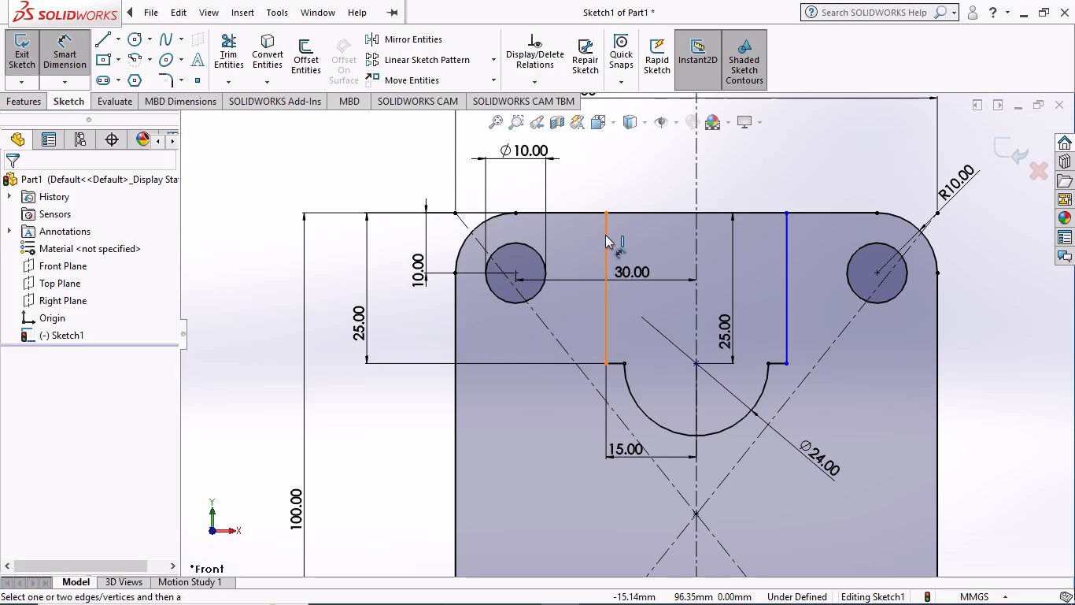
pyautogui.click(786, 240)
pyautogui.click(620, 181)
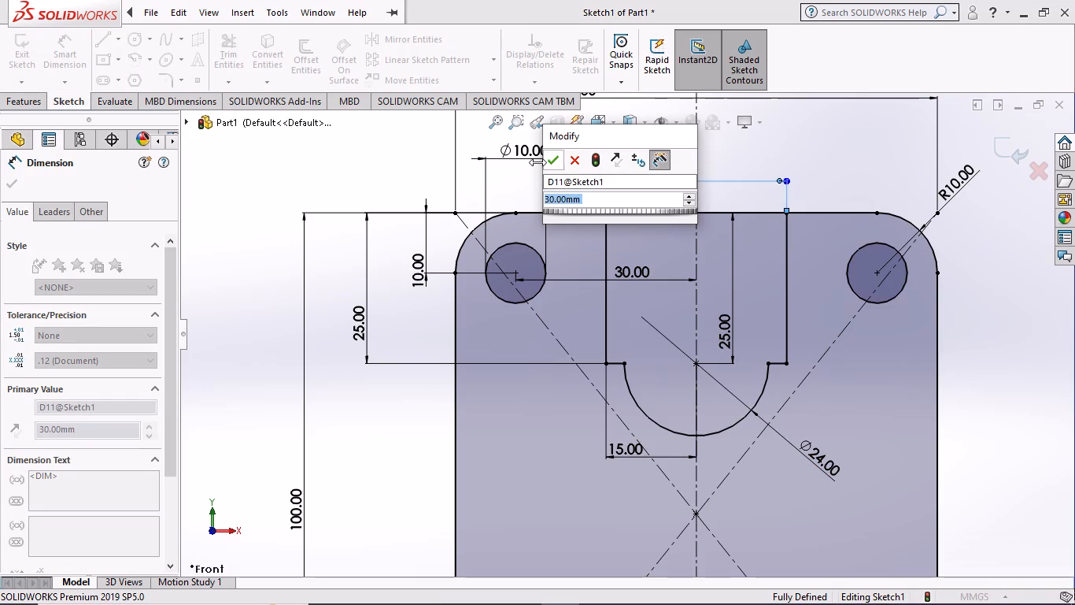
pyautogui.click(556, 161)
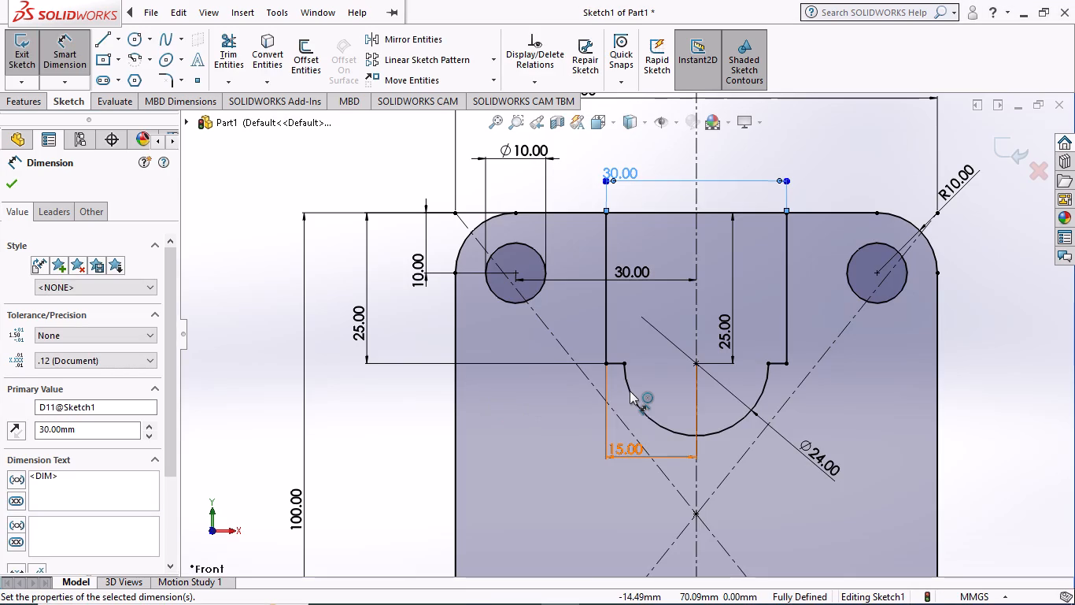
# Move the 30 mm notch width dimension's text toward the middle of its dimension line.
pyautogui.scroll(1, 630, 391)
pyautogui.scroll(-2, 746, 254)
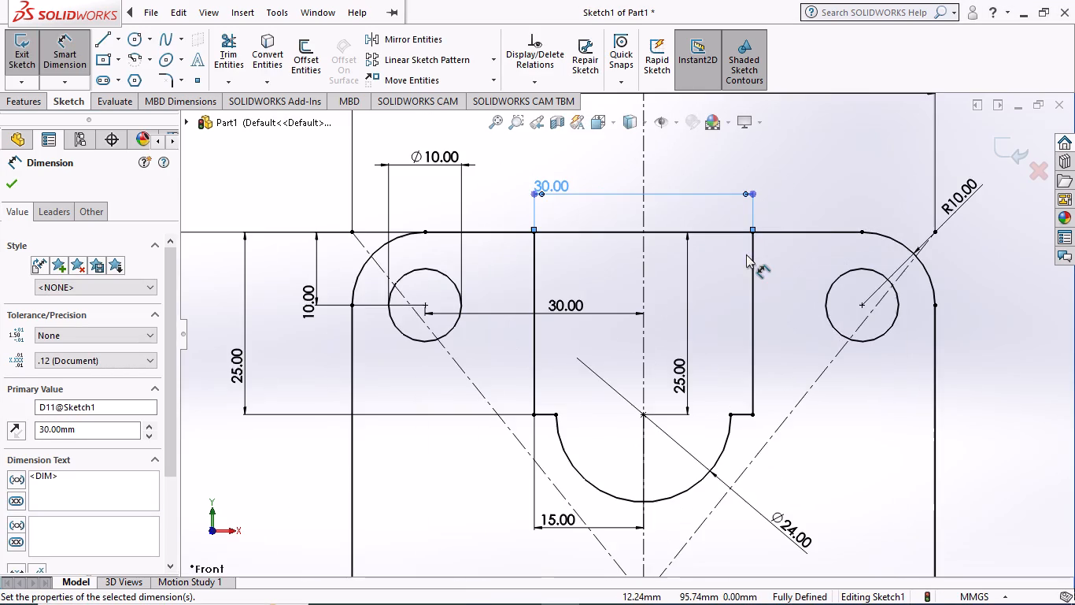
pyautogui.scroll(1, 633, 295)
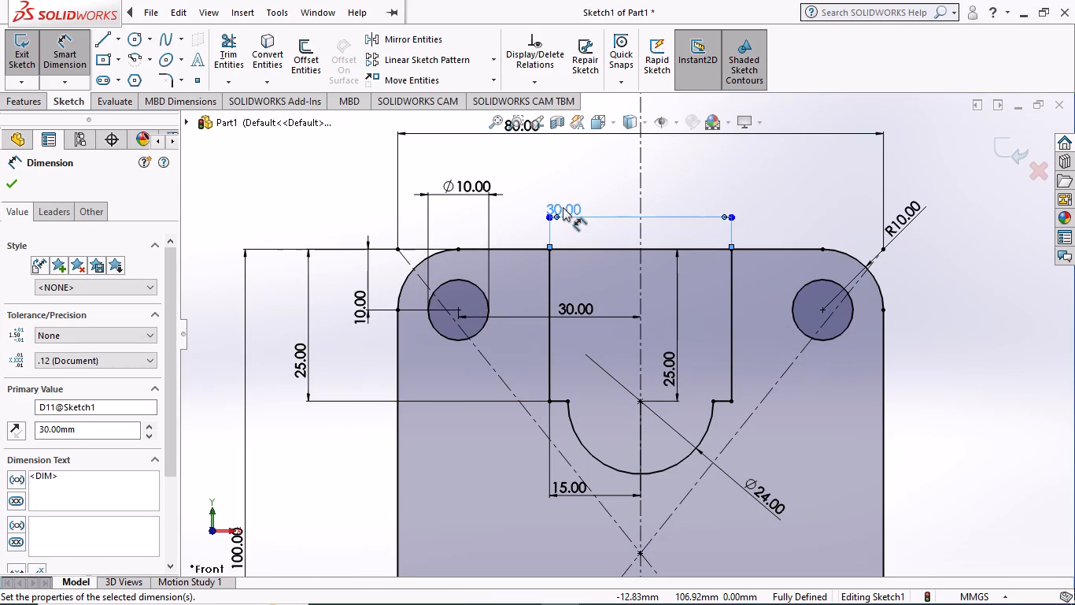
pyautogui.moveTo(563, 207); pyautogui.dragTo(605, 206)
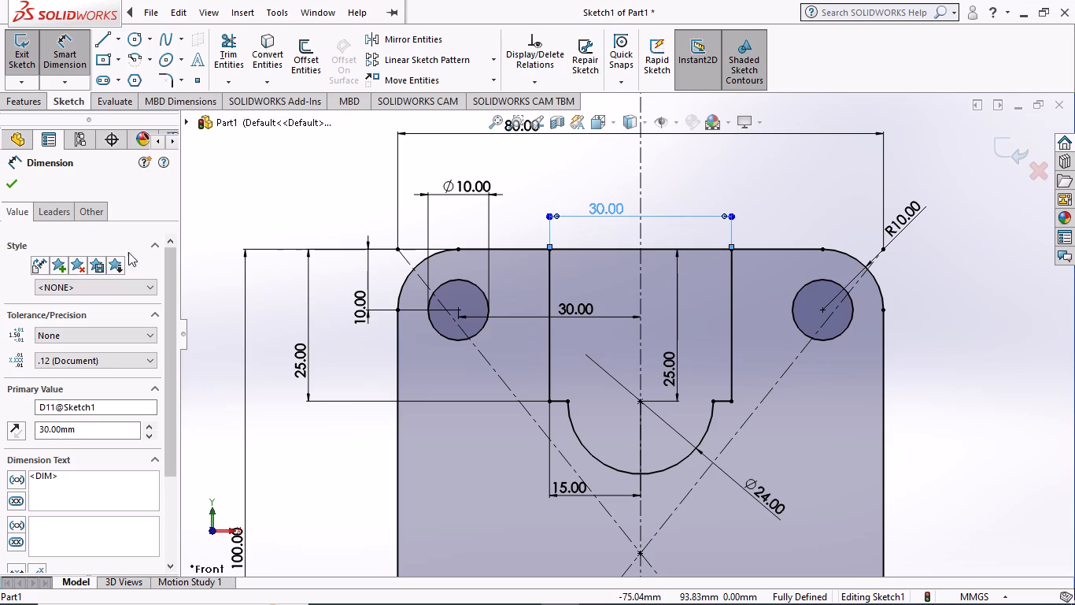
pyautogui.click(6, 182)
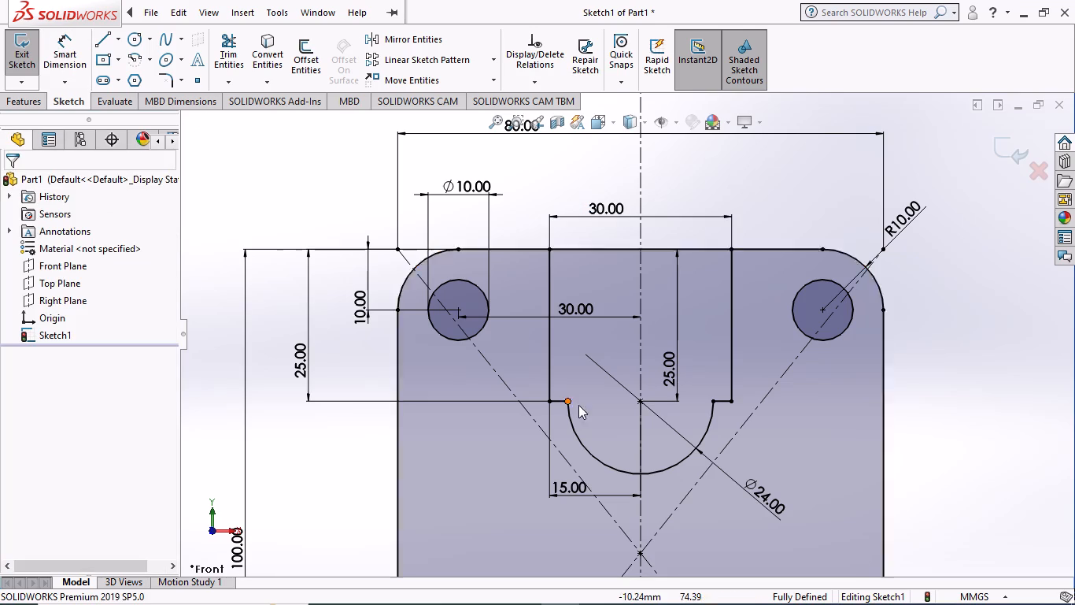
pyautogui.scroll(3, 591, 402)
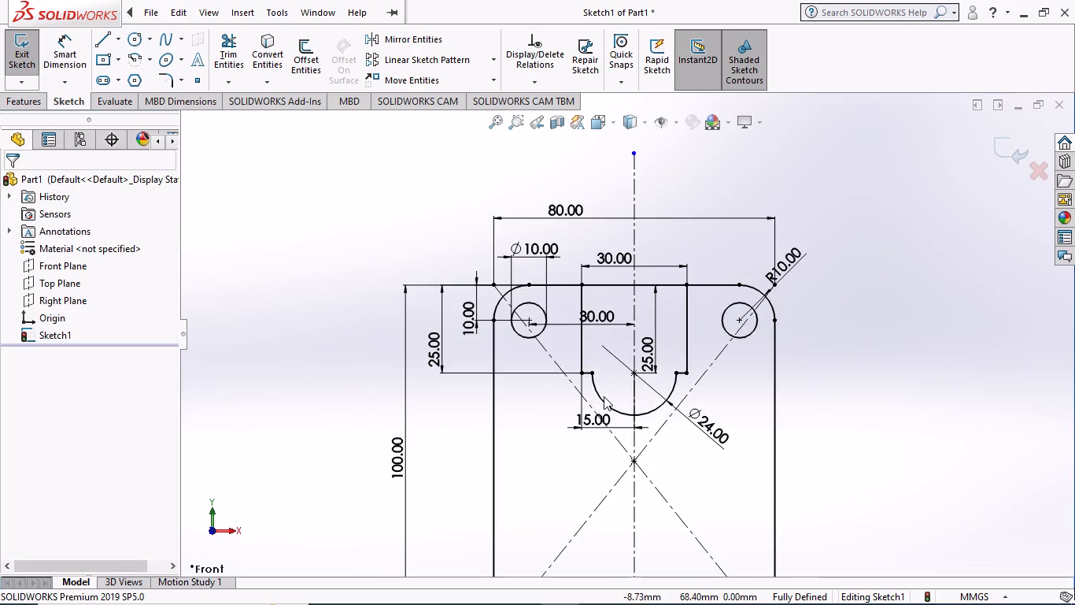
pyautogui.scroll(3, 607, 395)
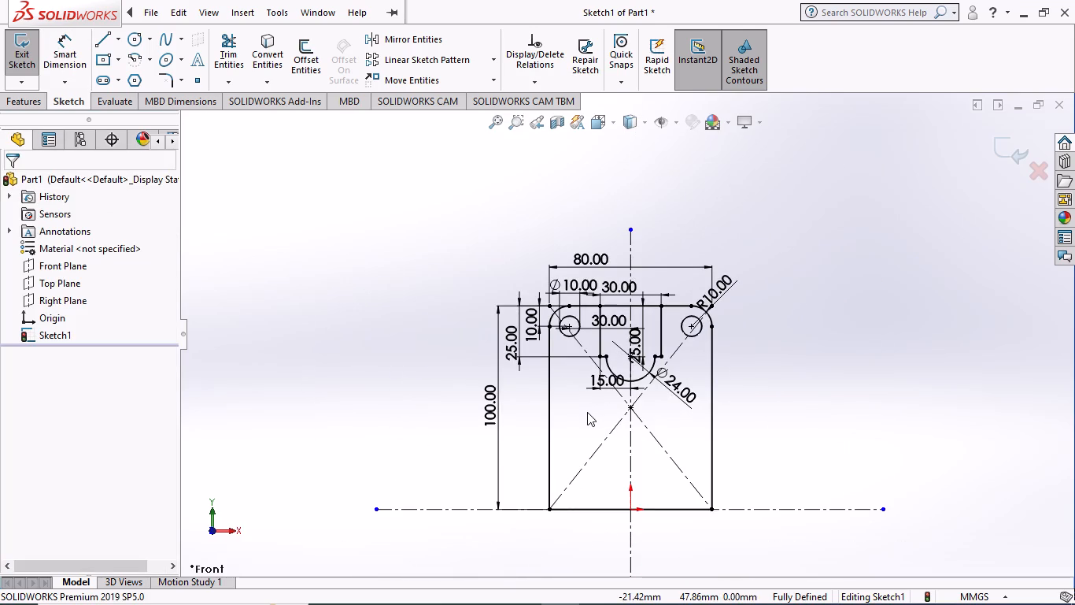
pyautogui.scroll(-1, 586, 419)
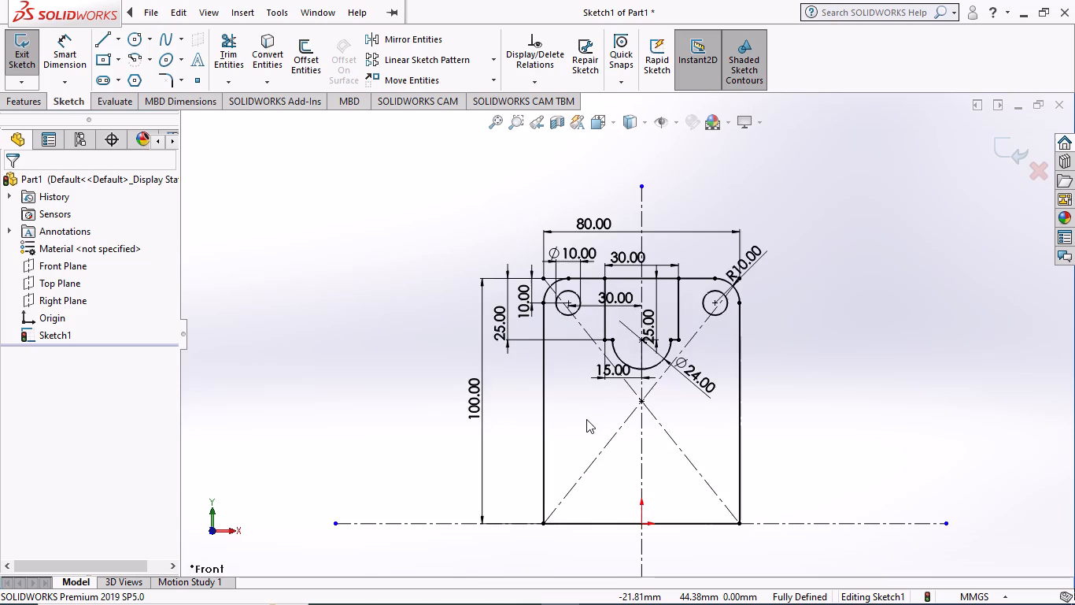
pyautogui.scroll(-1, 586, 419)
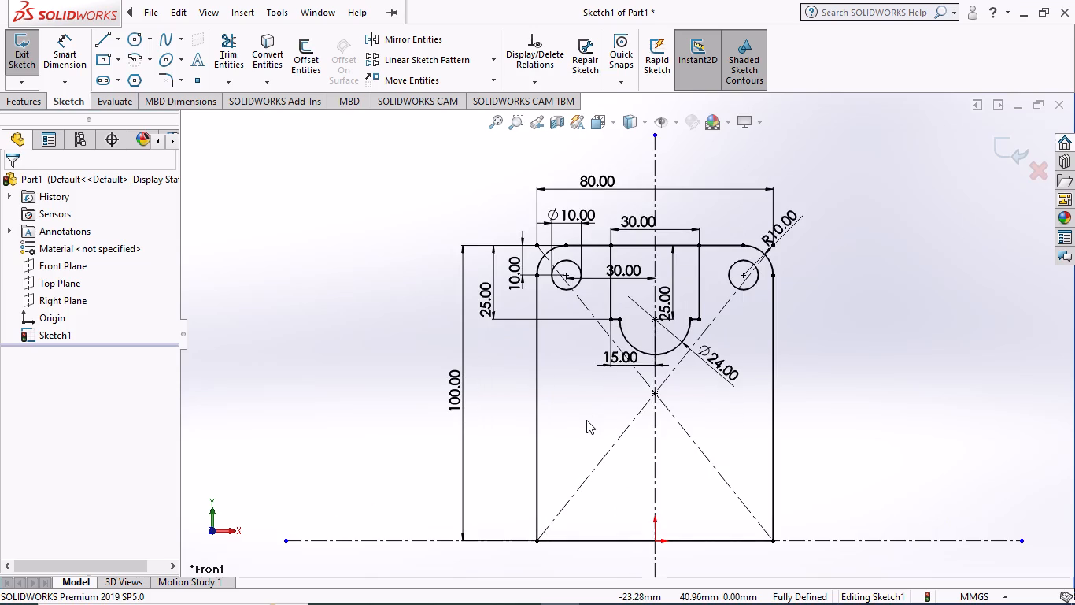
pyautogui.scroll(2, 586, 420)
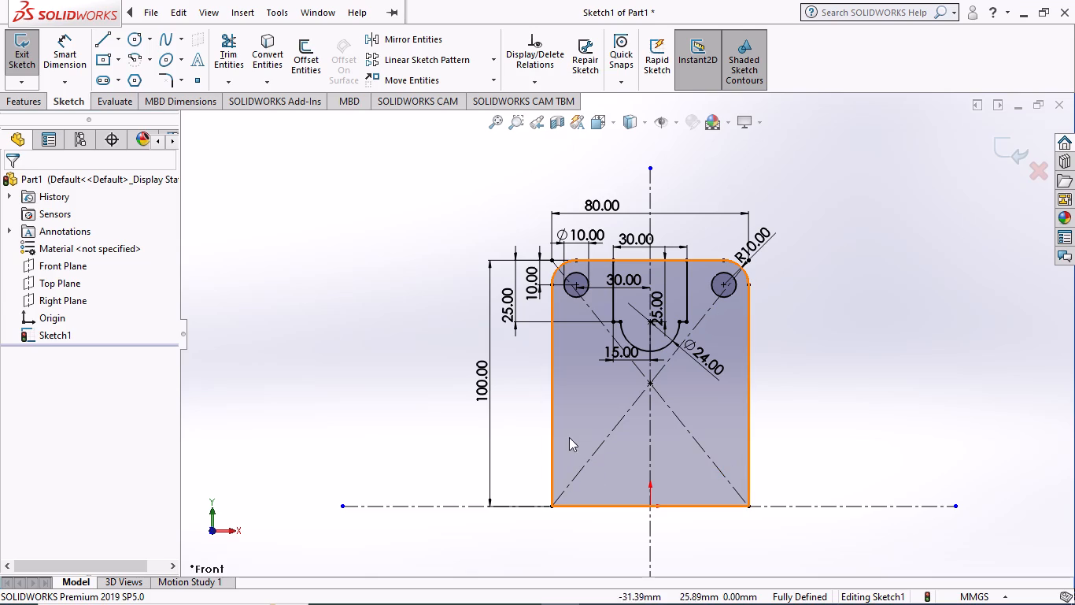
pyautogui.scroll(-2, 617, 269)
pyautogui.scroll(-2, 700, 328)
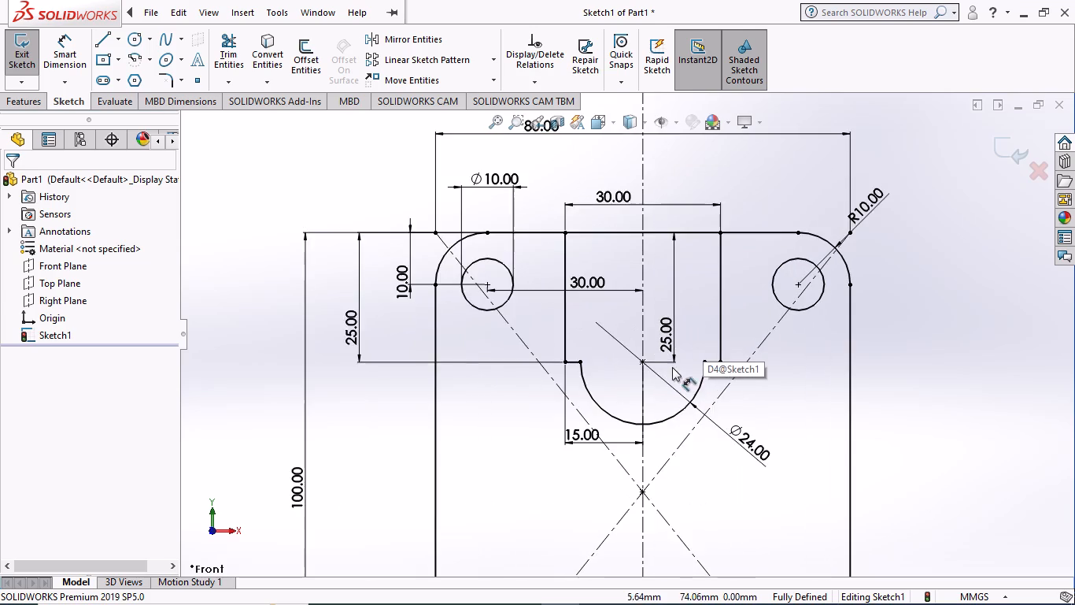
# Trim away the plate's top edge between the notch's two vertical lines so the notch is open at the top.
pyautogui.scroll(6, 672, 367)
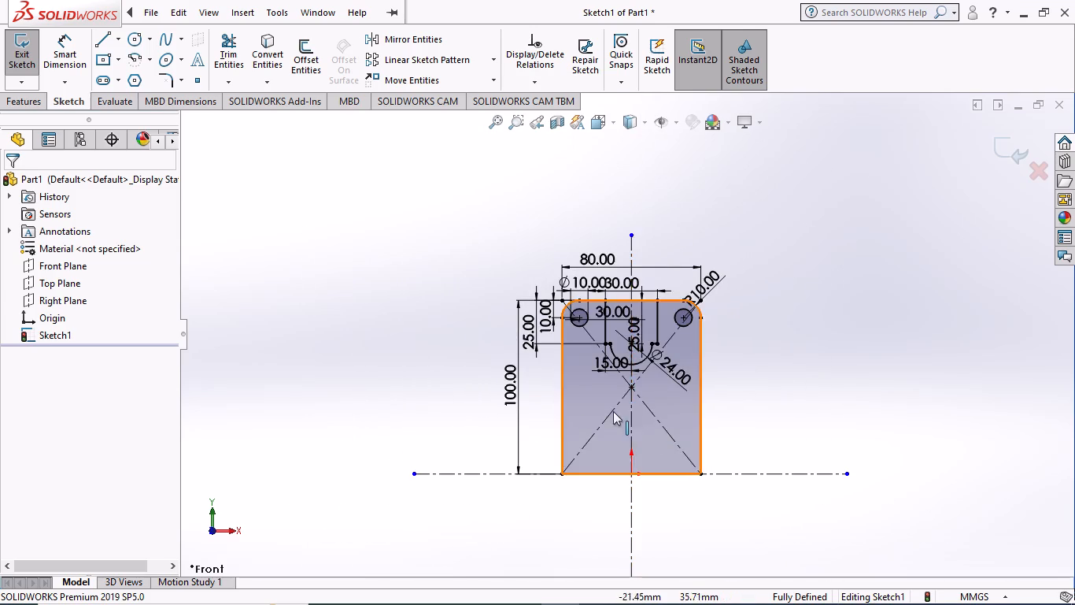
pyautogui.scroll(-3, 613, 411)
pyautogui.scroll(2, 616, 409)
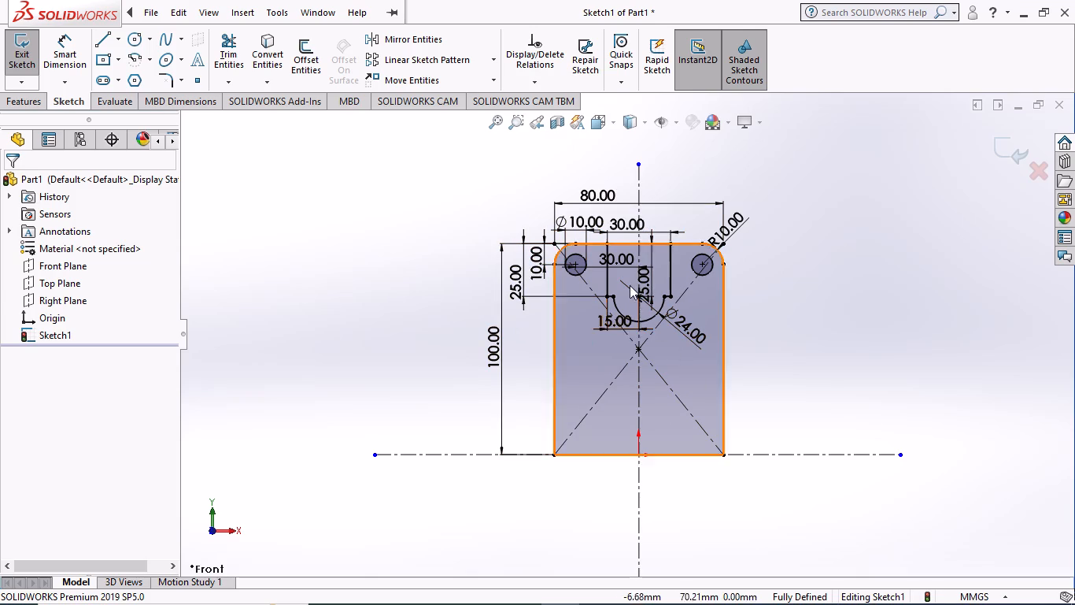
pyautogui.scroll(-4, 630, 279)
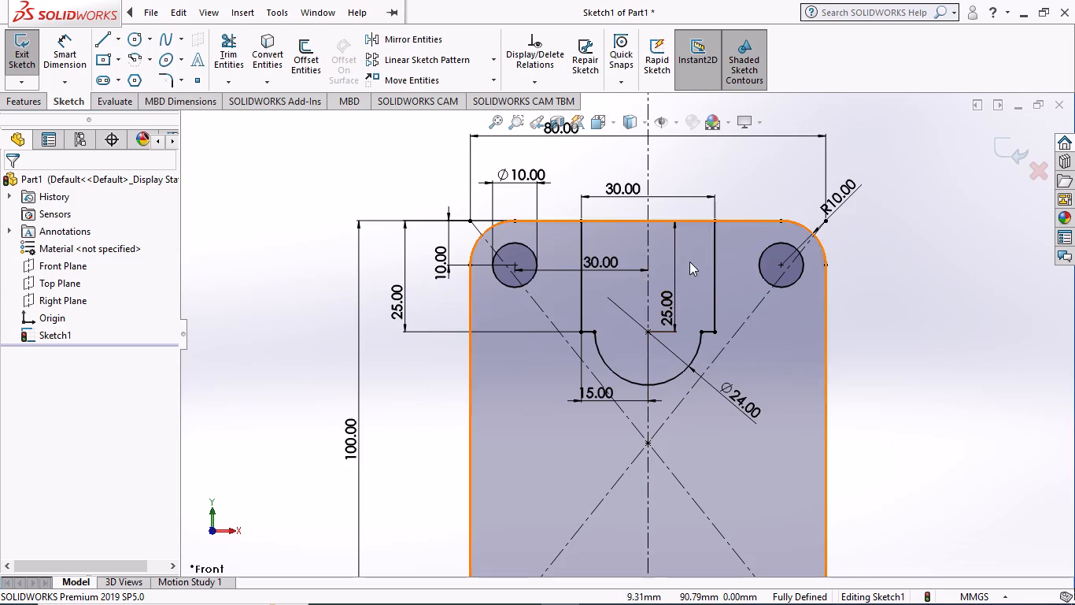
pyautogui.click(227, 46)
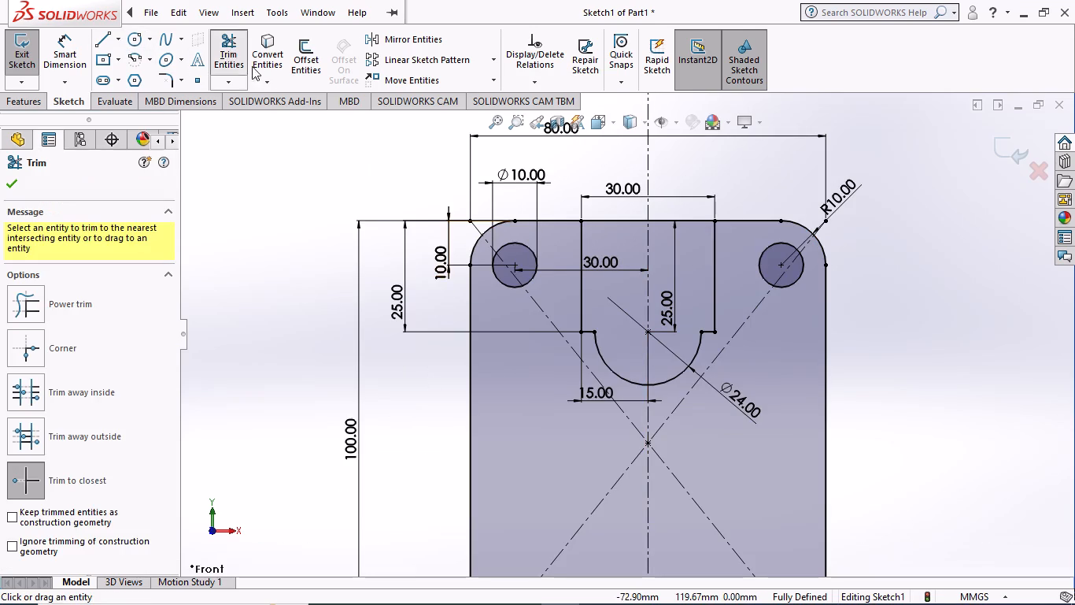
pyautogui.click(600, 218)
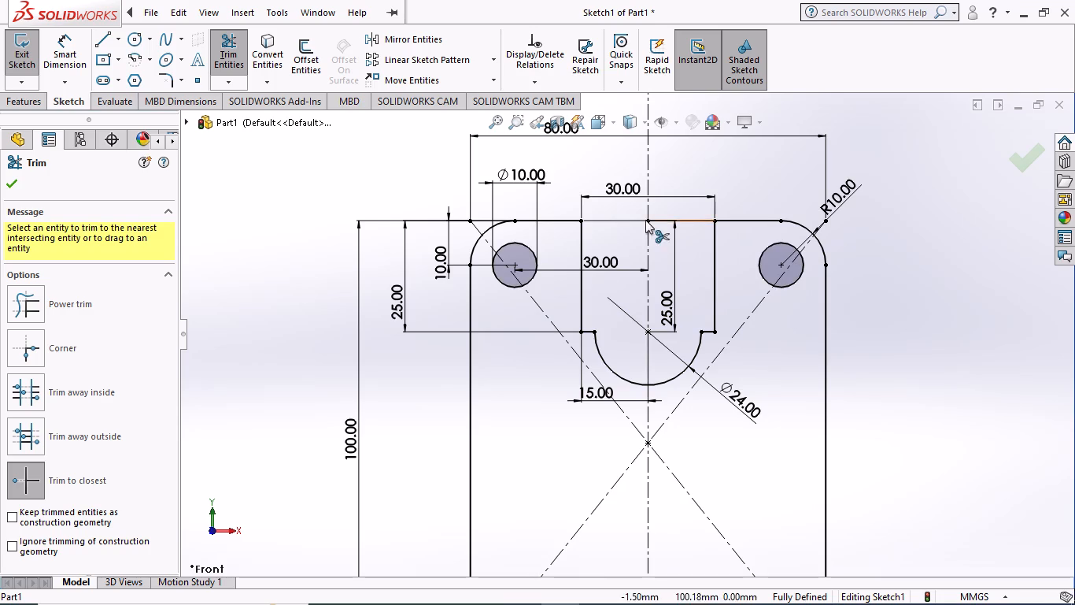
pyautogui.click(689, 218)
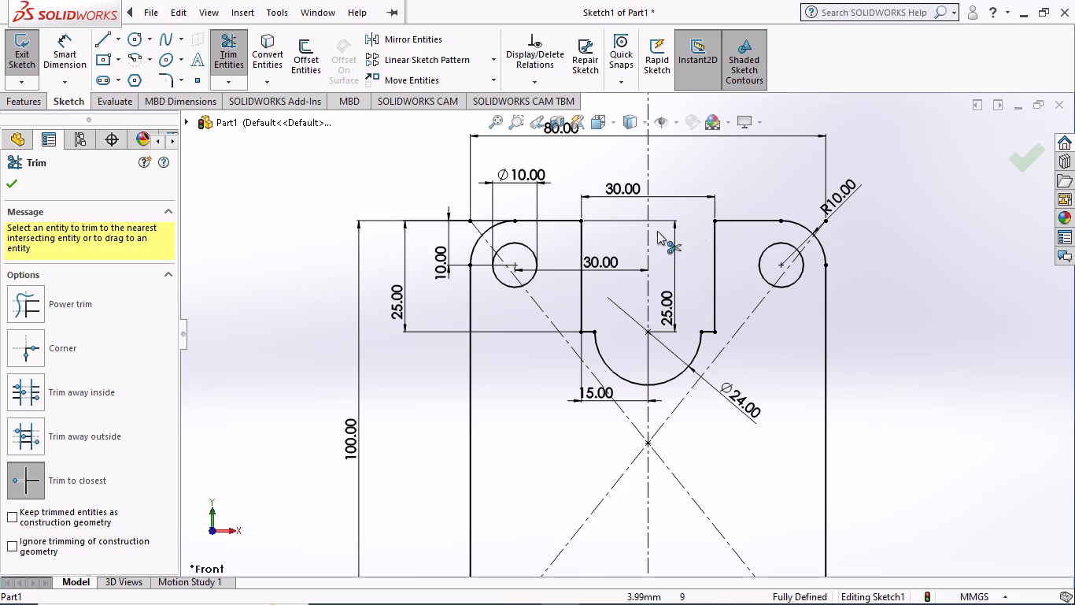
pyautogui.scroll(4, 593, 326)
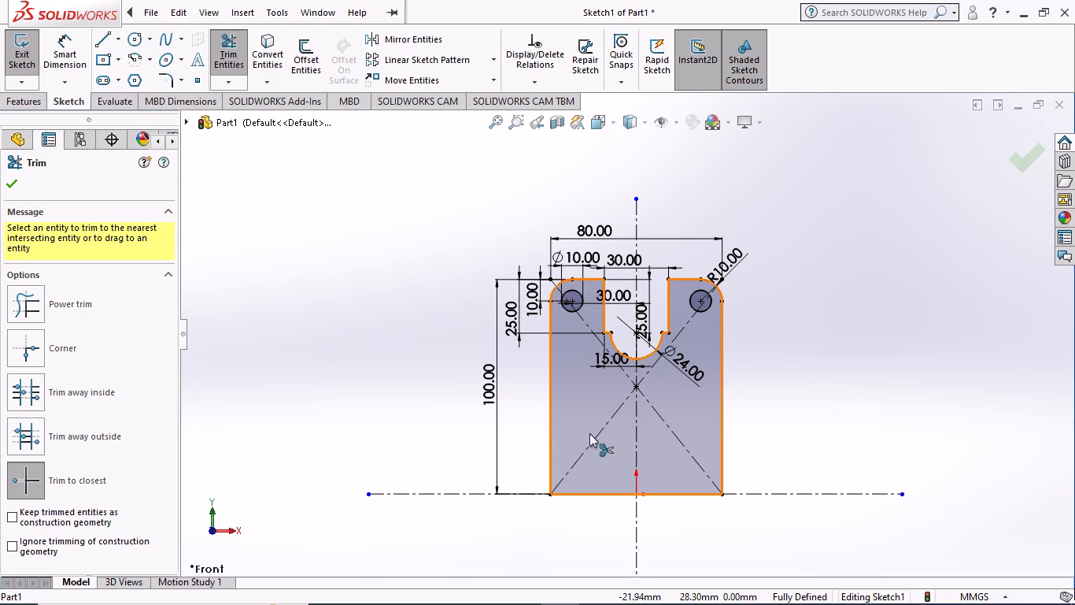
pyautogui.scroll(-1, 620, 438)
pyautogui.scroll(1, 620, 438)
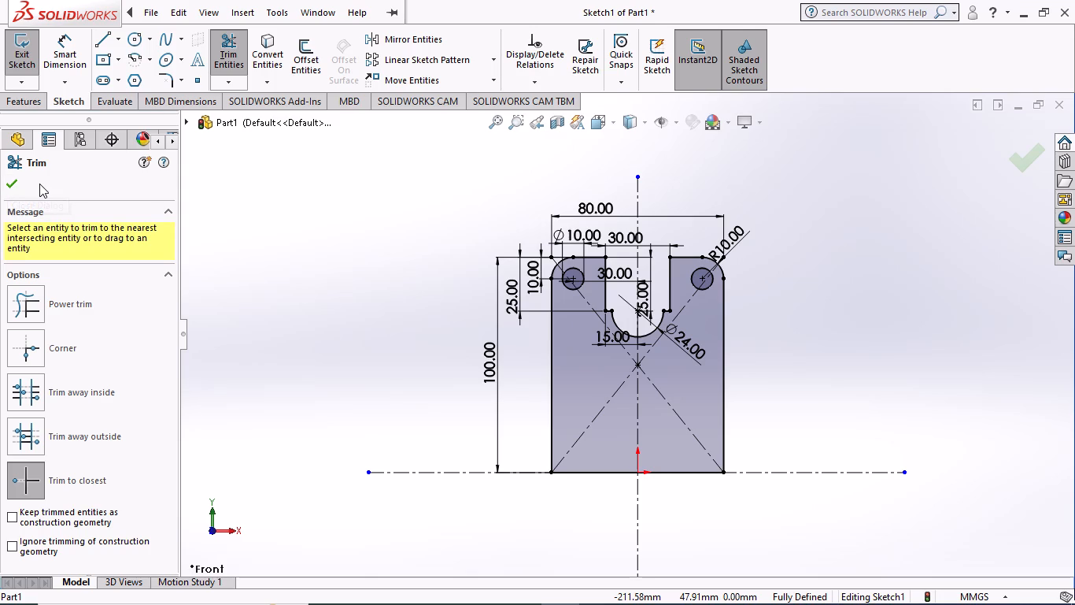
pyautogui.click(12, 182)
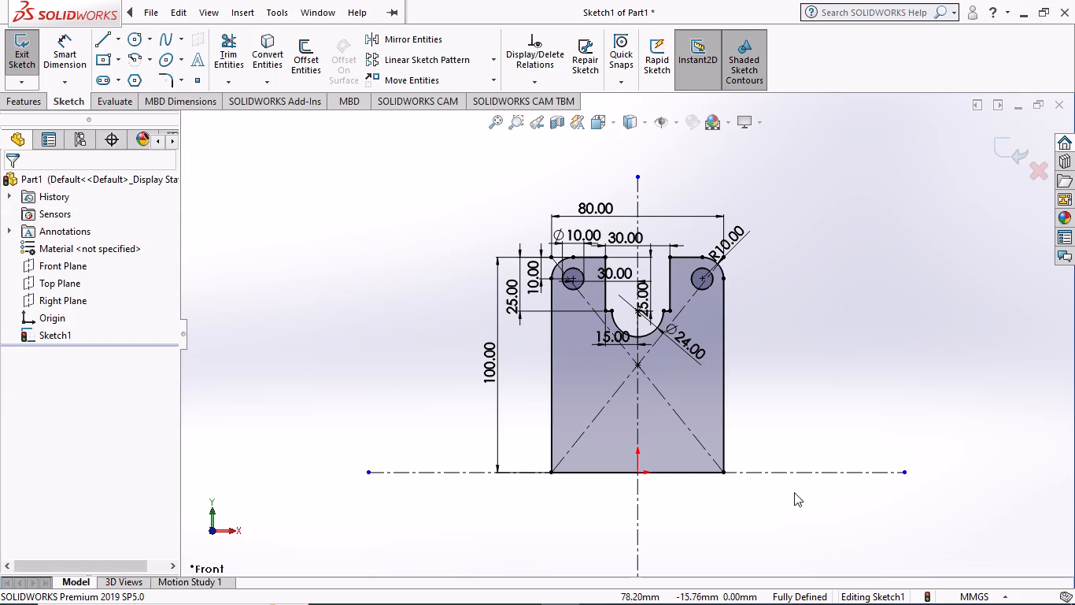
# Extrude the plate profile as a blind boss 15 mm deep from the sketch plane.
pyautogui.scroll(-2, 699, 388)
pyautogui.scroll(2, 527, 359)
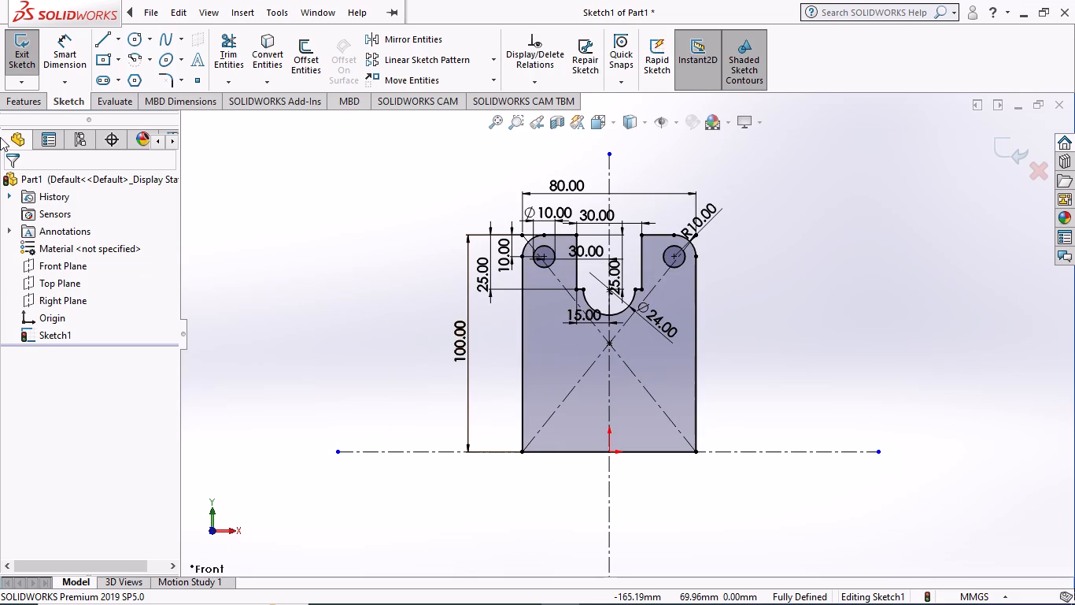
pyautogui.click(17, 99)
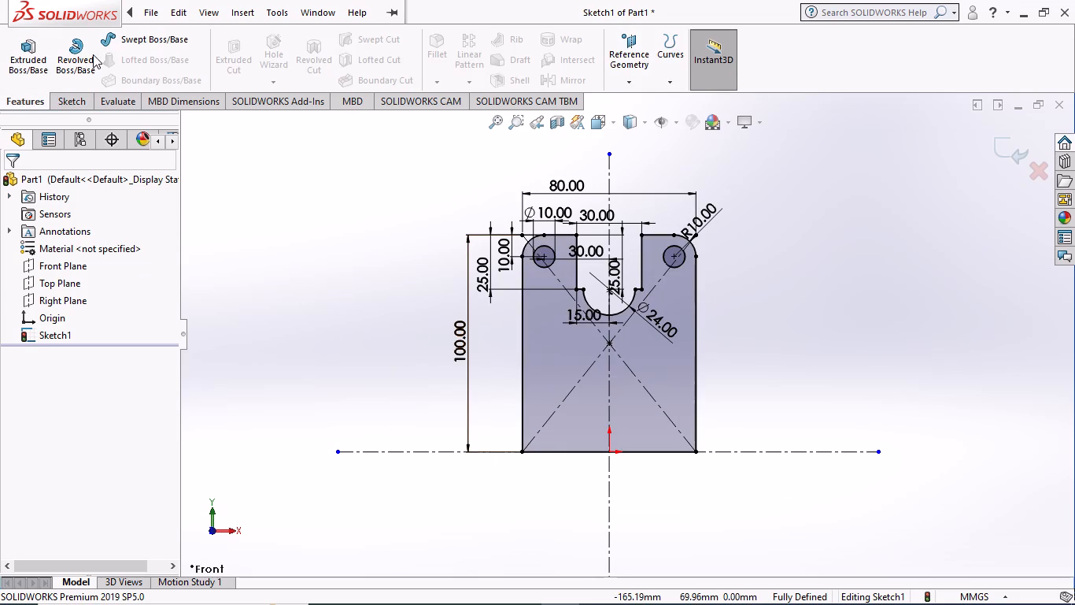
pyautogui.click(14, 51)
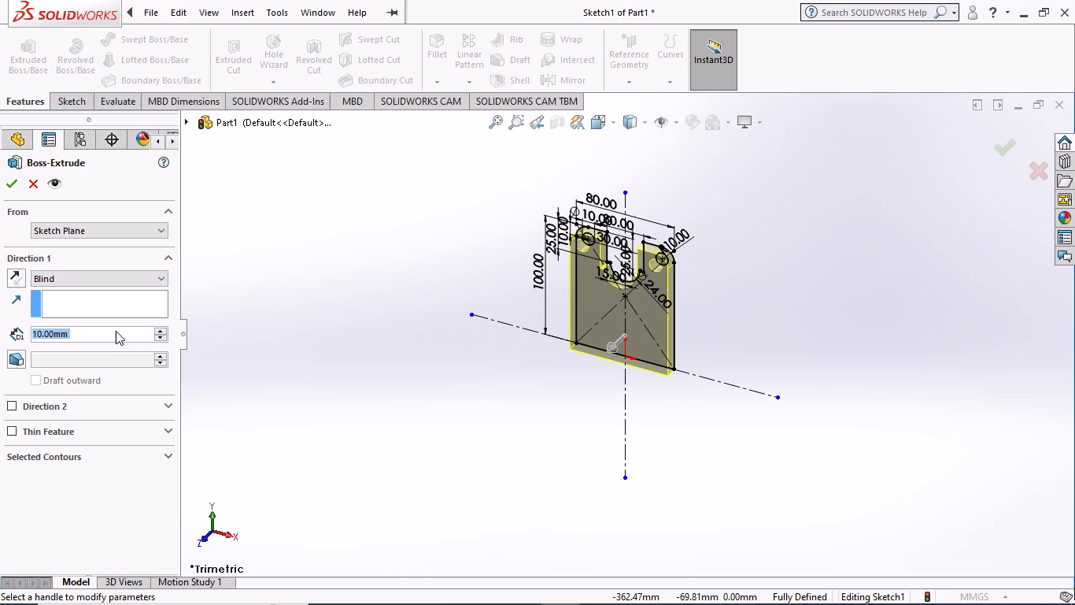
pyautogui.write('15')
pyautogui.press('Return')
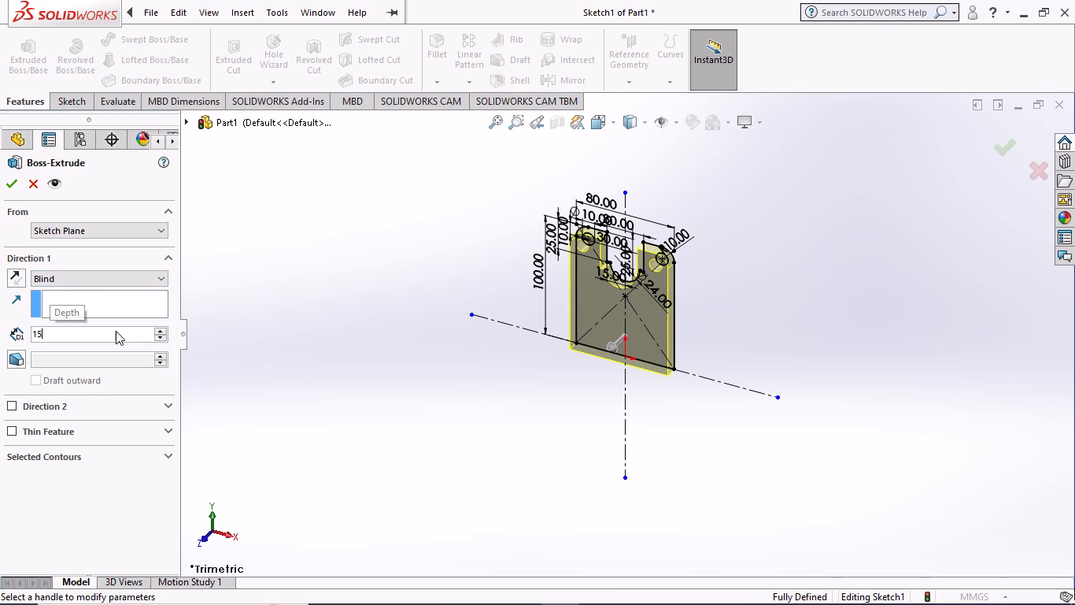
pyautogui.click(12, 181)
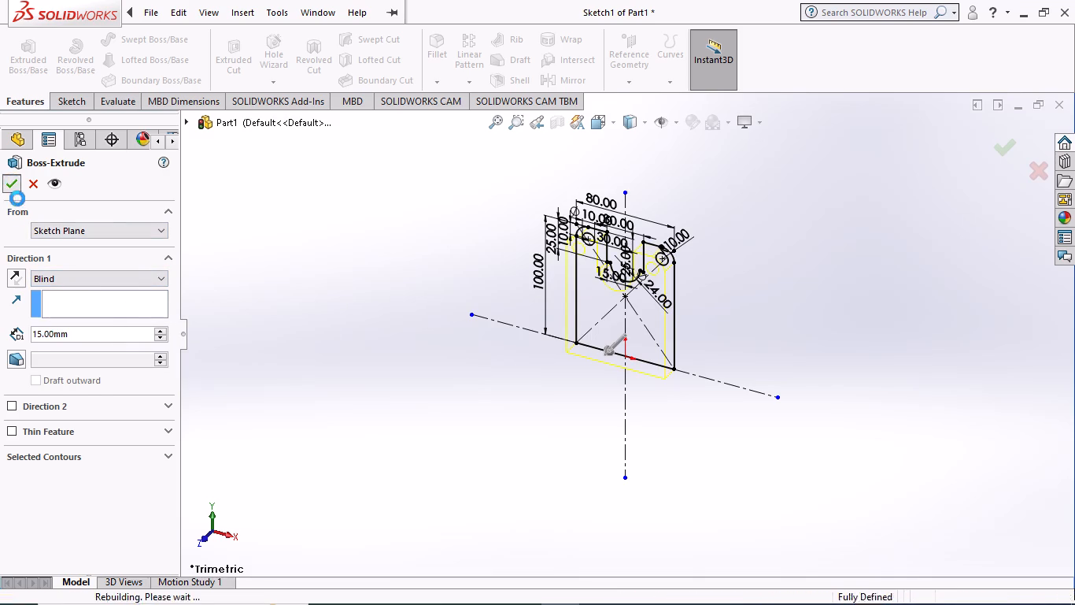
# Examine the extruded plate from several angles, checking its thickness, holes and notch.
pyautogui.moveTo(480, 375); pyautogui.dragTo(600, 336, button='middle')
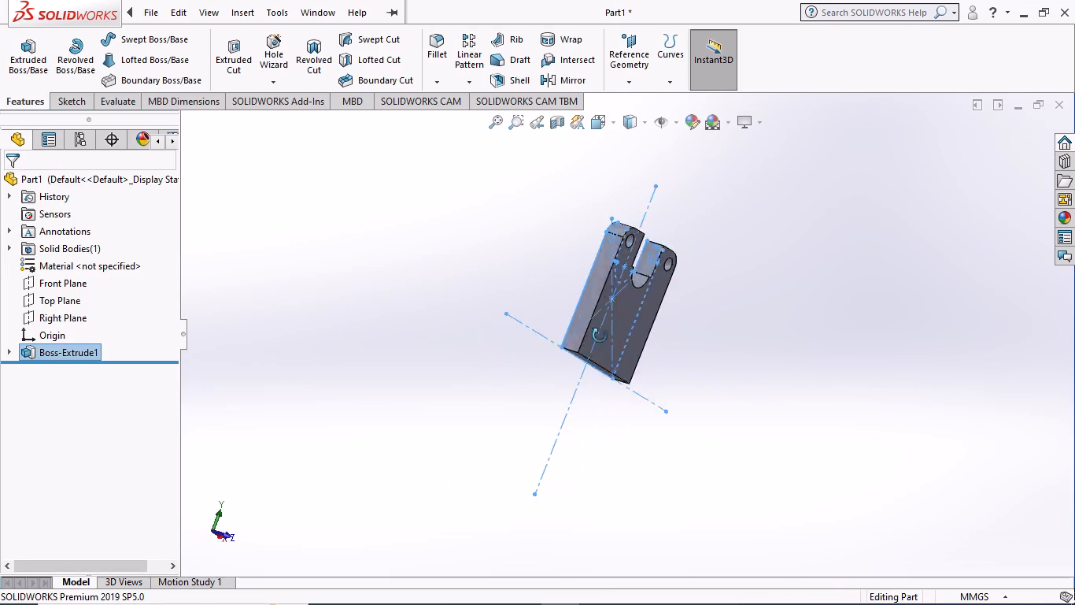
pyautogui.moveTo(600, 336); pyautogui.dragTo(544, 456, button='middle')
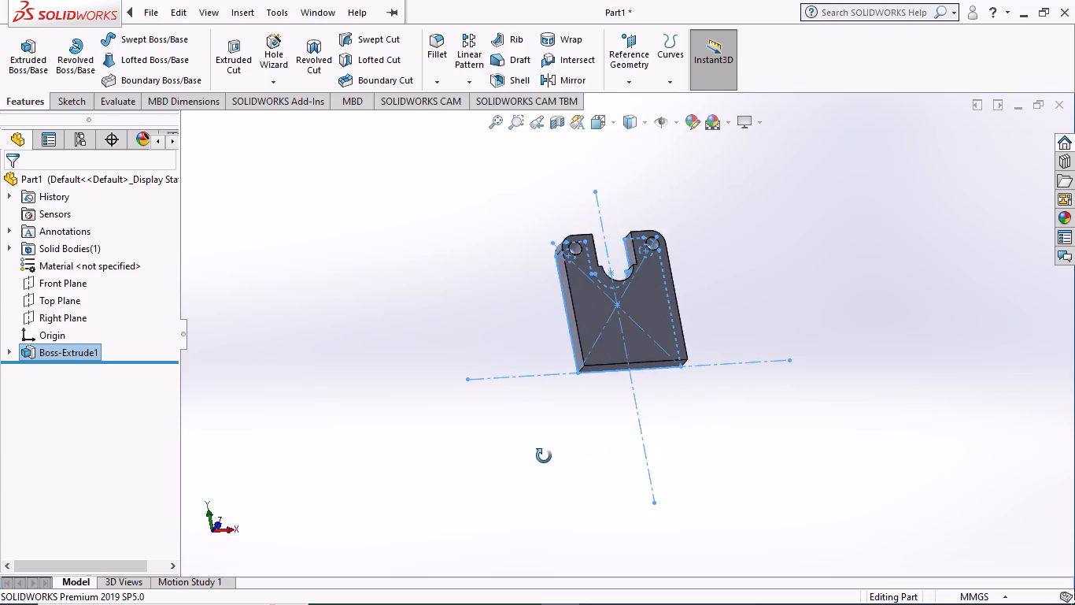
pyautogui.moveTo(544, 456); pyautogui.dragTo(586, 470, button='middle')
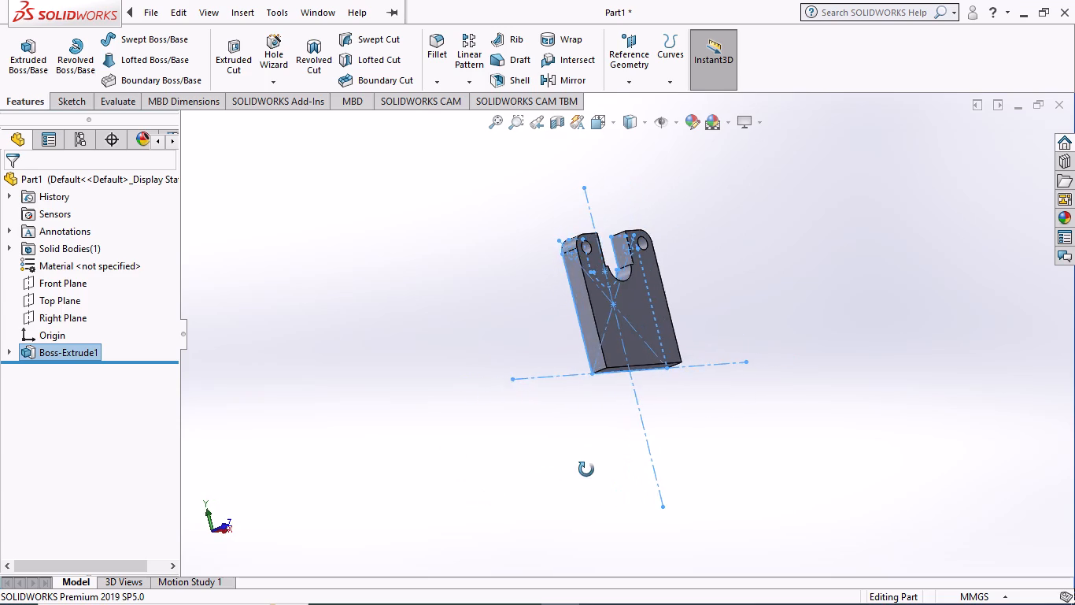
pyautogui.moveTo(586, 470); pyautogui.dragTo(515, 513, button='middle')
pyautogui.middleClick(549, 500)
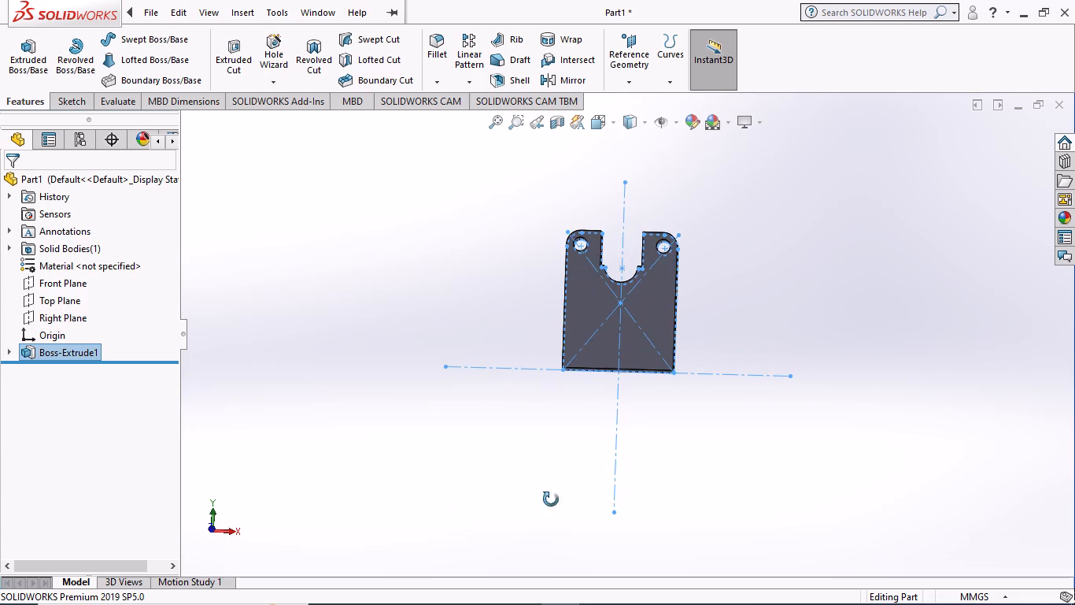
pyautogui.middleClick(551, 499)
pyautogui.click(416, 393)
pyautogui.moveTo(414, 388); pyautogui.dragTo(479, 388, button='middle')
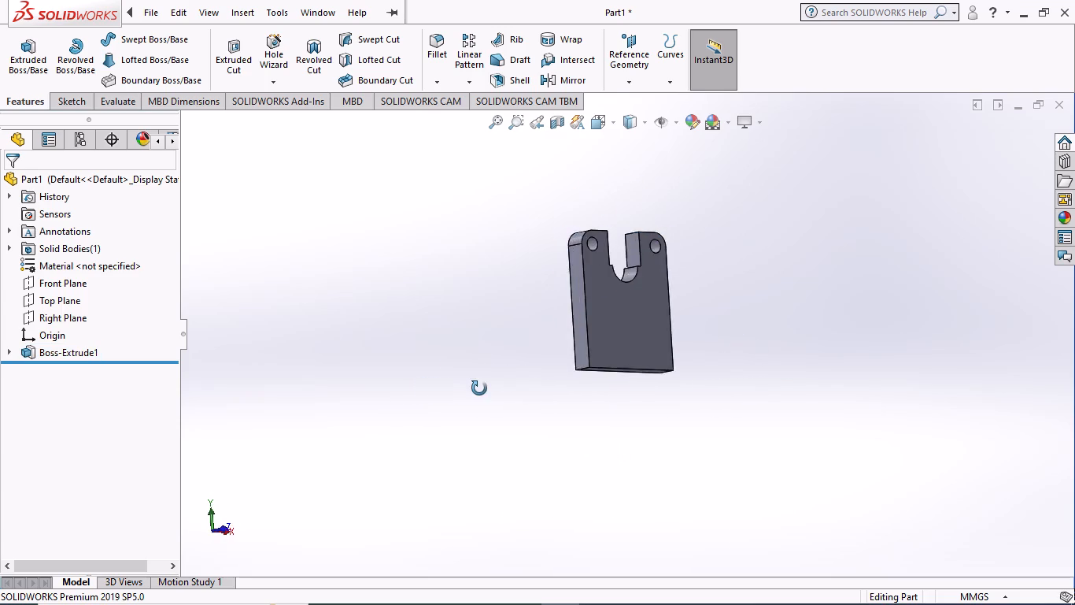
pyautogui.moveTo(479, 388); pyautogui.dragTo(407, 363, button='middle')
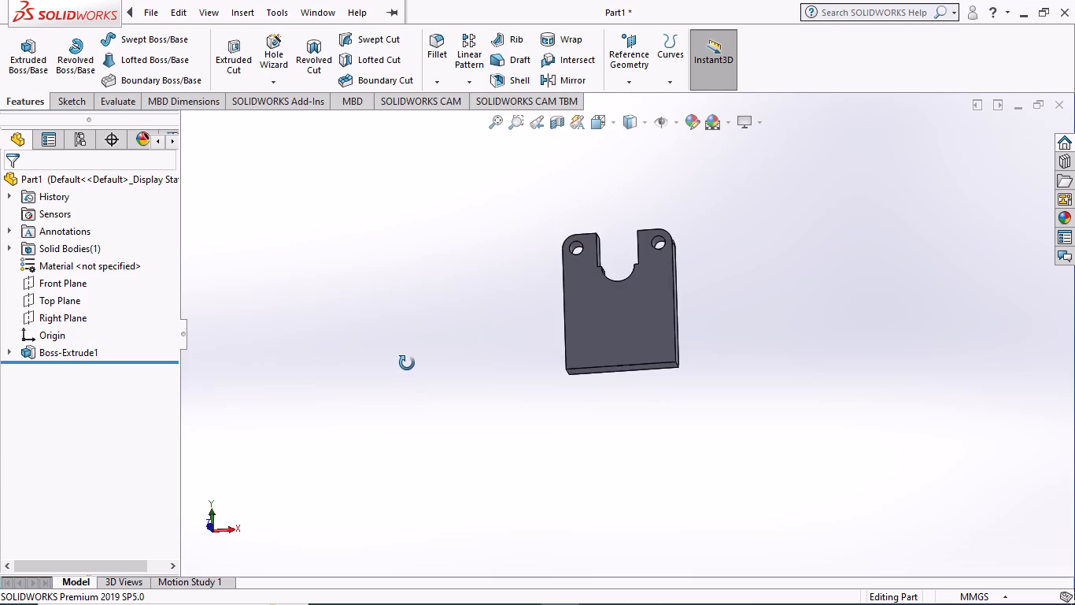
pyautogui.moveTo(407, 363); pyautogui.dragTo(518, 405, button='middle')
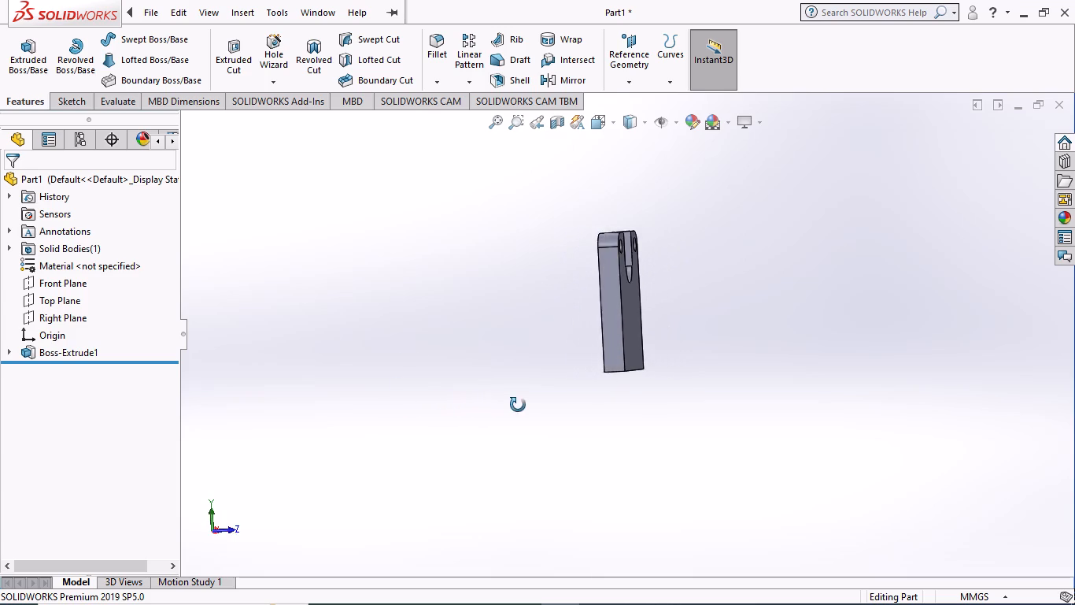
pyautogui.moveTo(518, 405); pyautogui.dragTo(429, 413, button='middle')
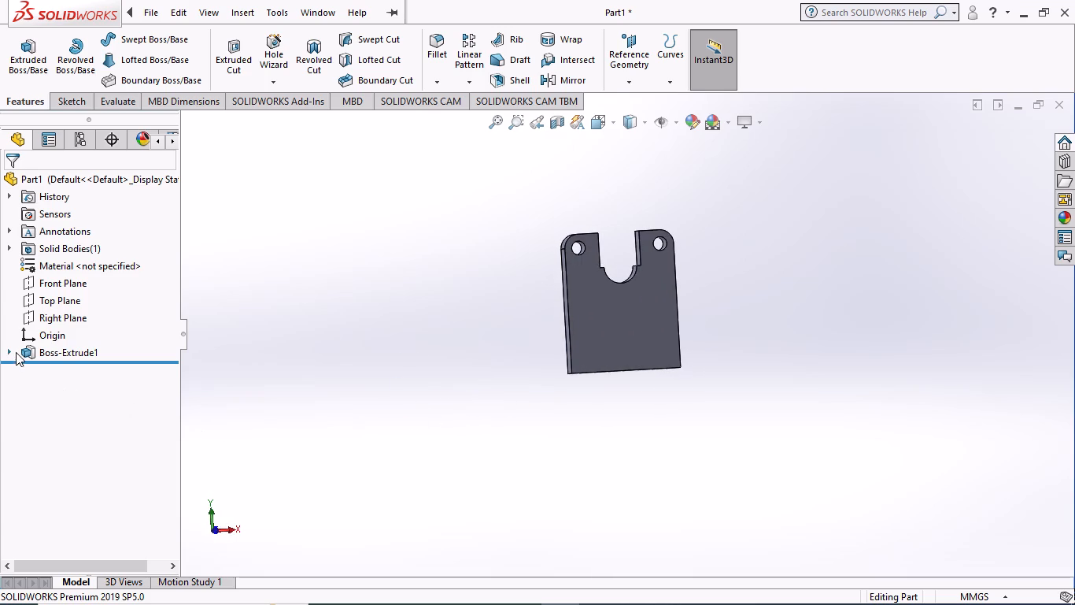
# Reopen Sketch1 under Boss-Extrude1 for editing, facing the Front view.
pyautogui.click(10, 351)
pyautogui.click(71, 367)
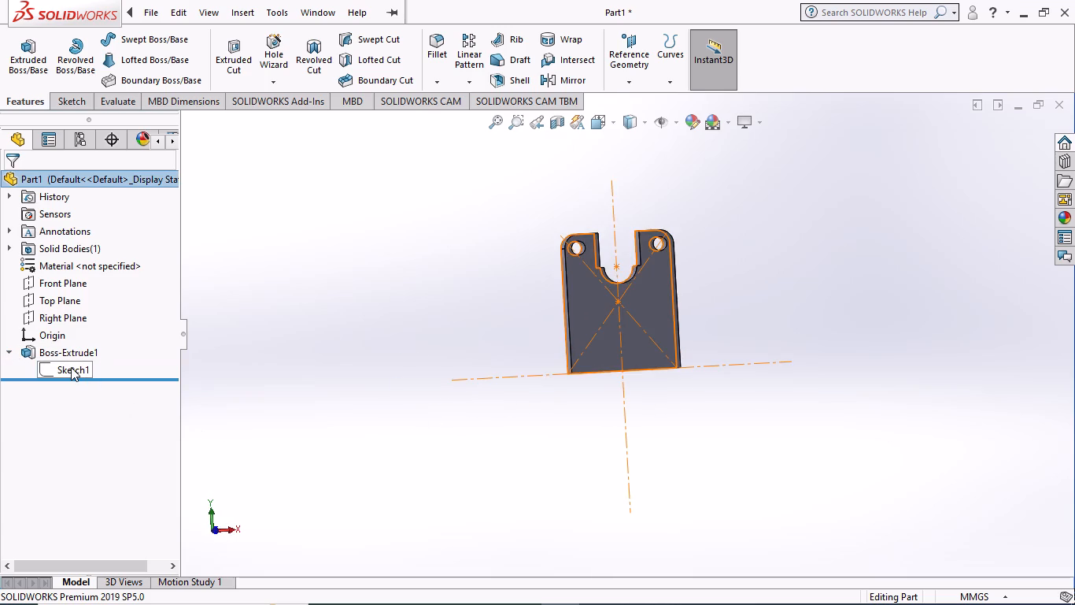
pyautogui.click(84, 323)
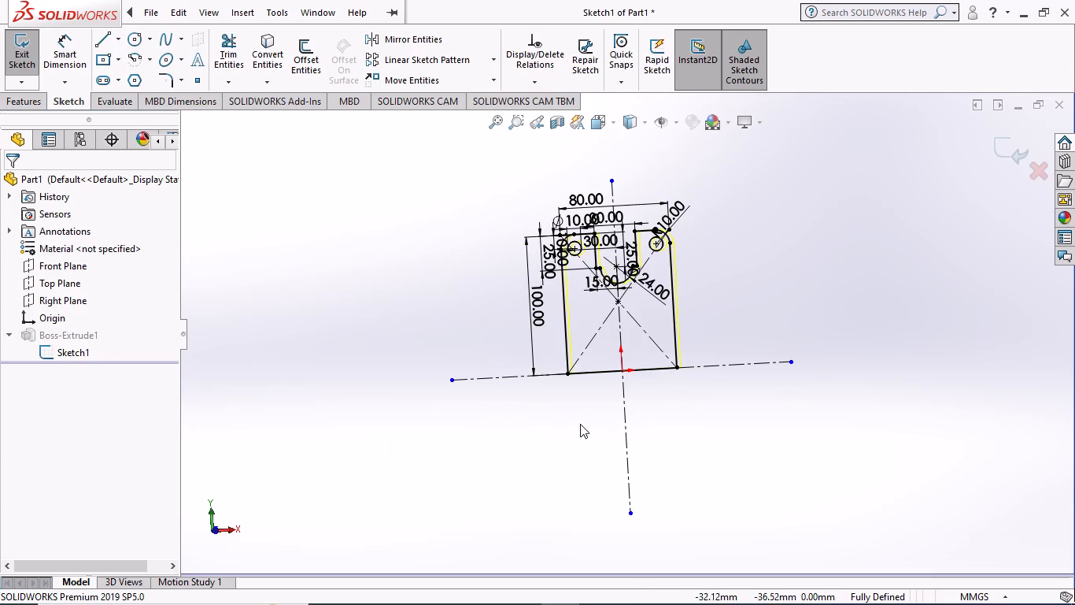
pyautogui.scroll(-1, 580, 424)
pyautogui.scroll(1, 615, 406)
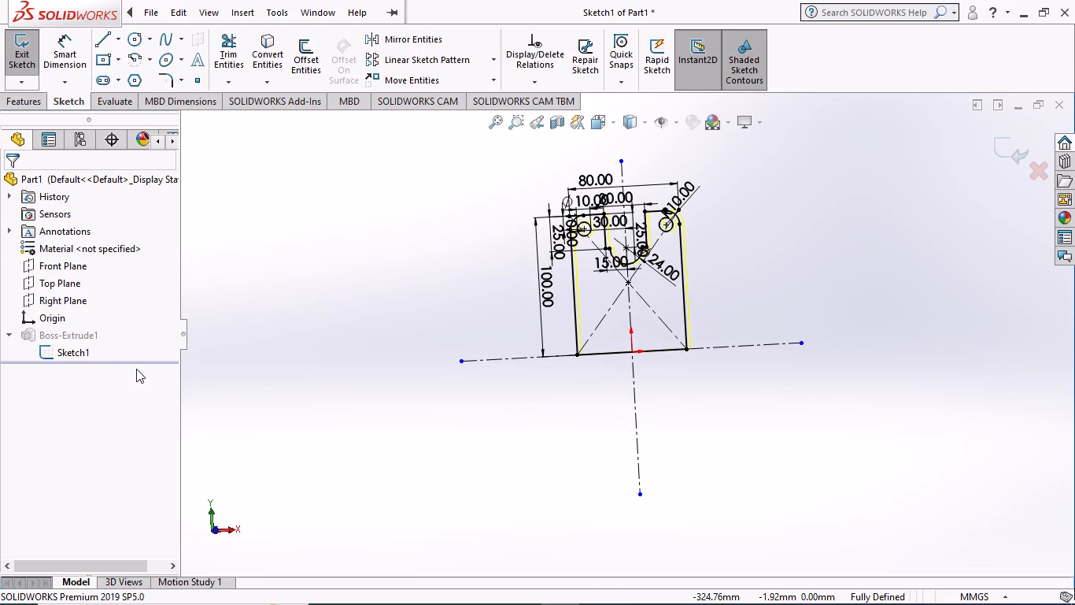
pyautogui.click(60, 349)
pyautogui.click(356, 347)
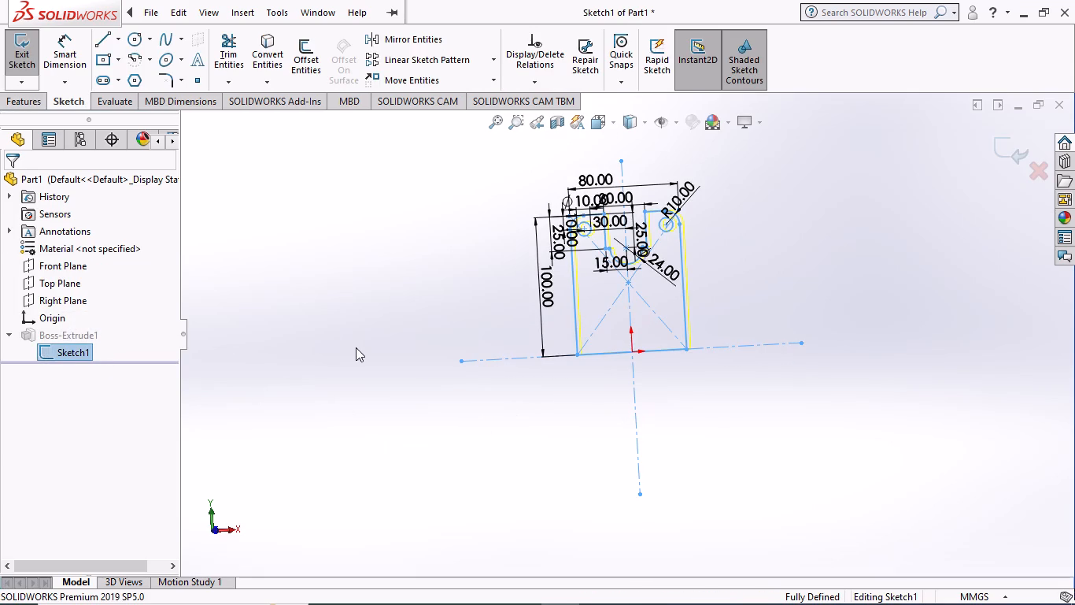
pyautogui.click(219, 325)
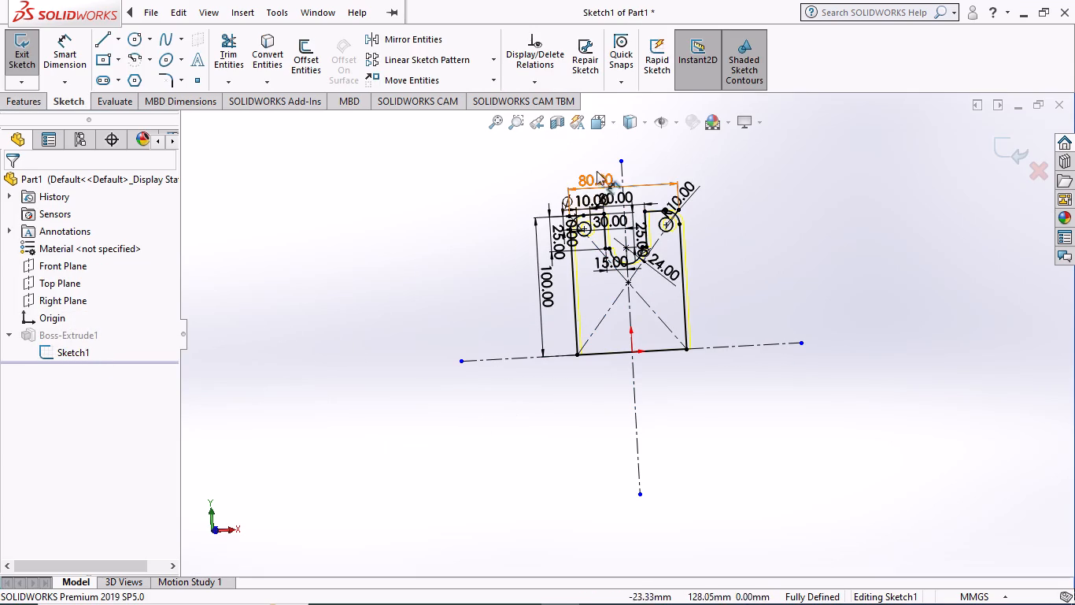
pyautogui.click(615, 123)
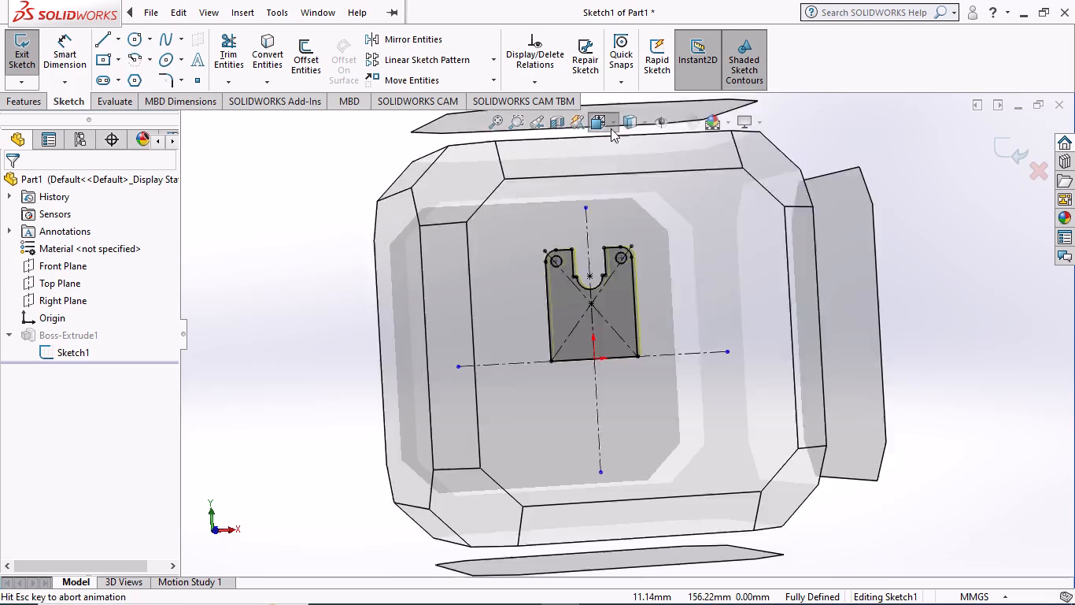
pyautogui.click(616, 185)
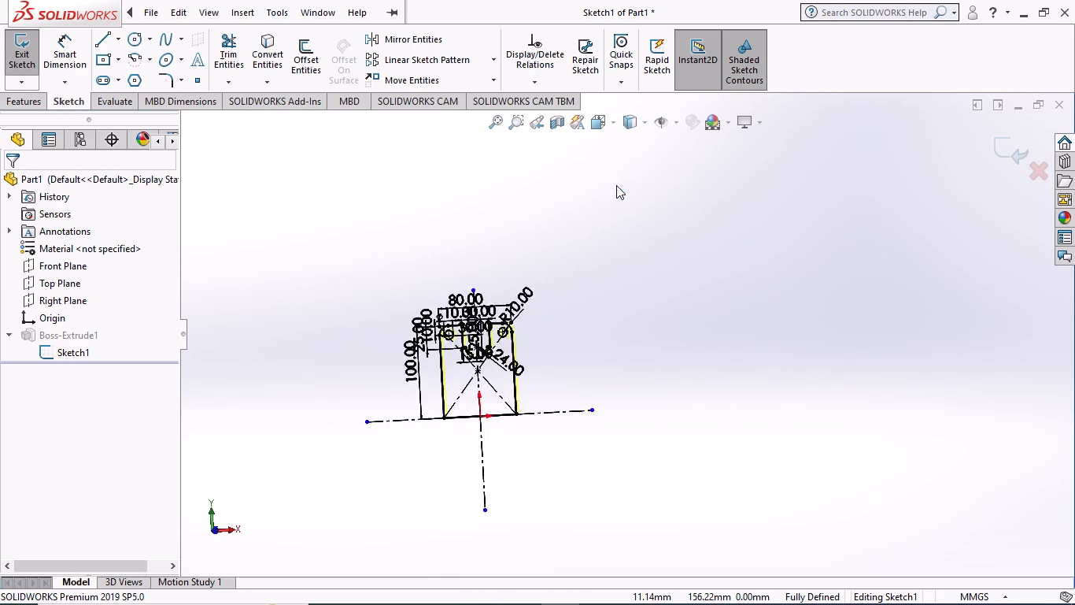
pyautogui.scroll(-2, 588, 281)
pyautogui.scroll(1, 589, 280)
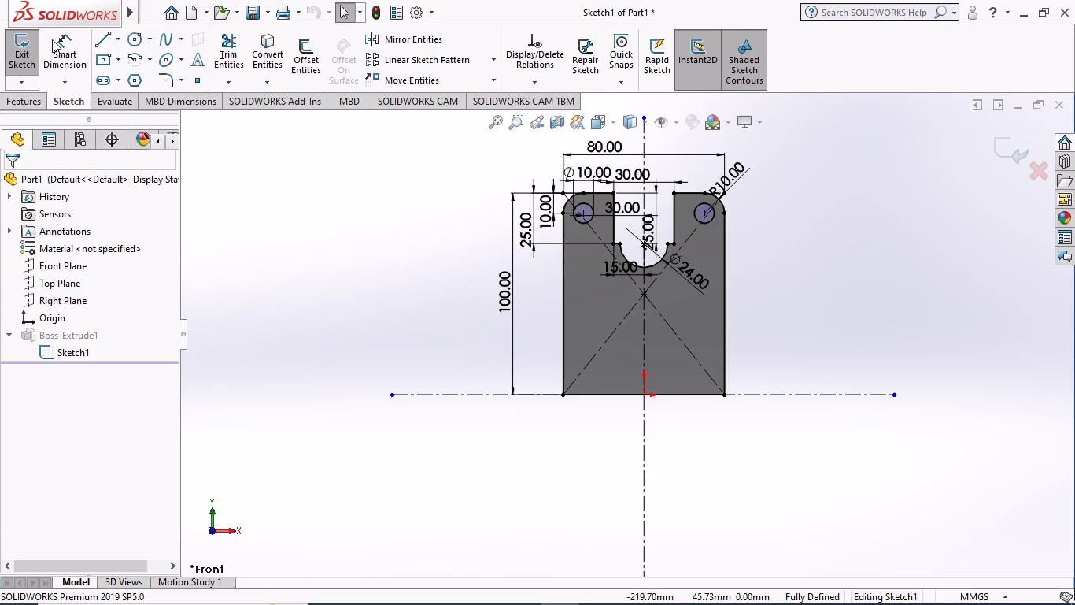
# Sketch a horizontal line outward from the plate's lower left edge and a vertical line about 14.5 mm down to the horizontal centerline.
pyautogui.click(100, 39)
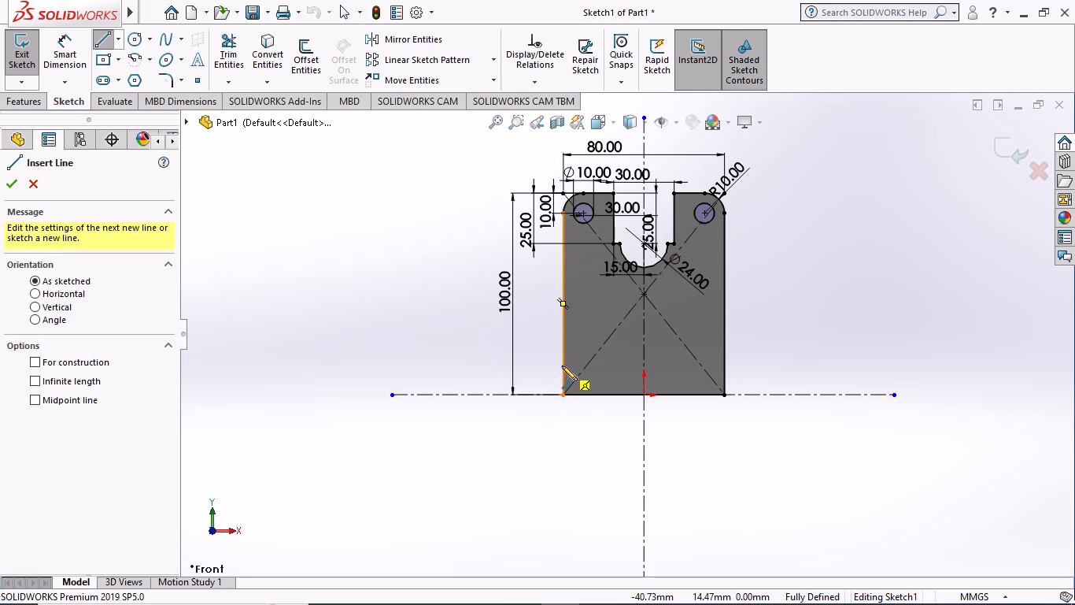
pyautogui.click(562, 366)
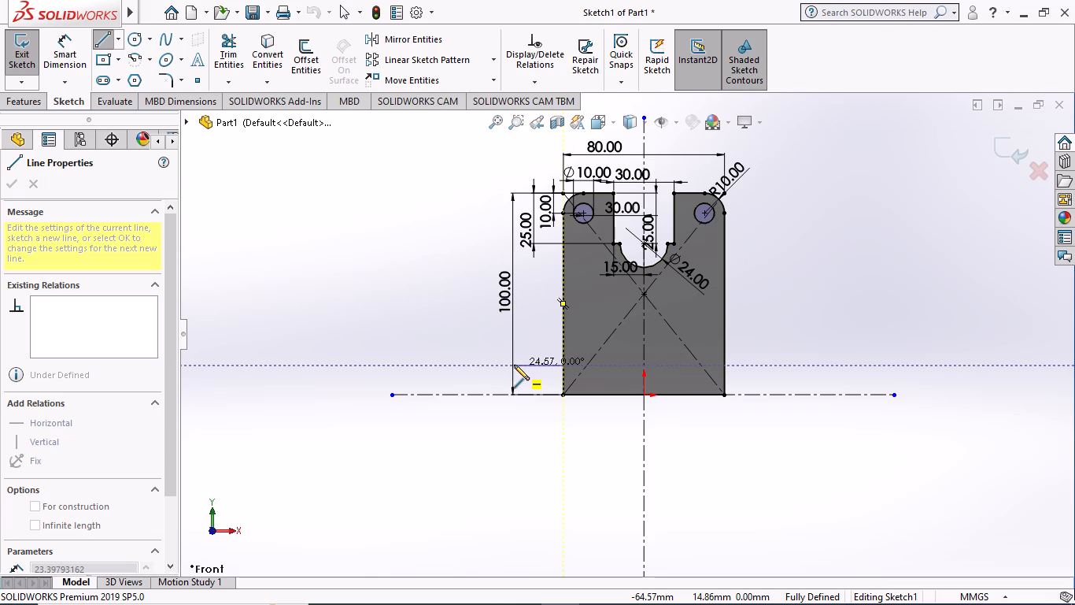
pyautogui.click(526, 363)
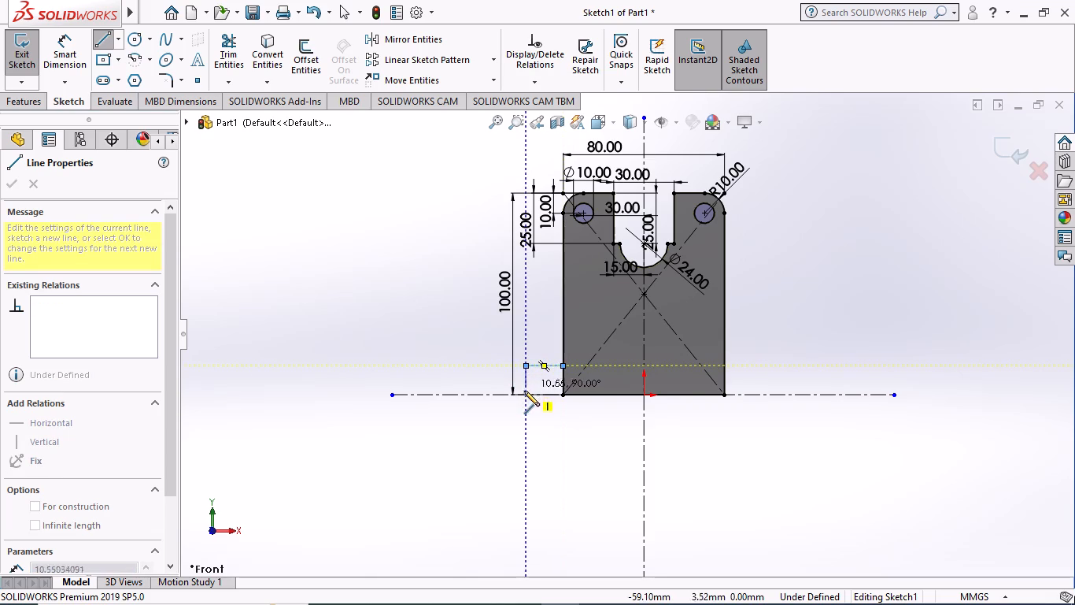
pyautogui.click(523, 393)
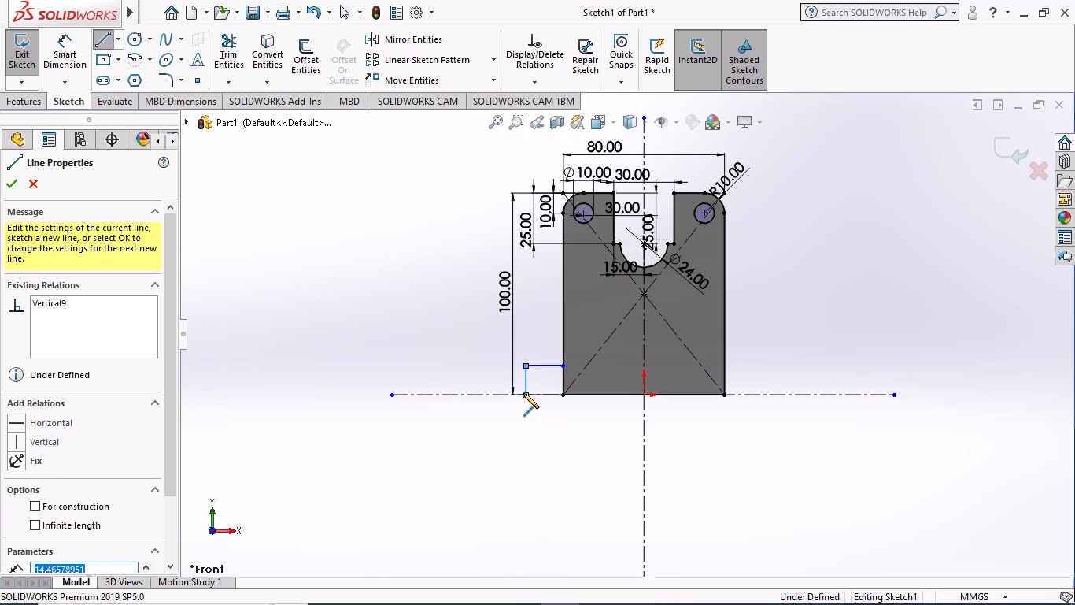
pyautogui.press('Escape')
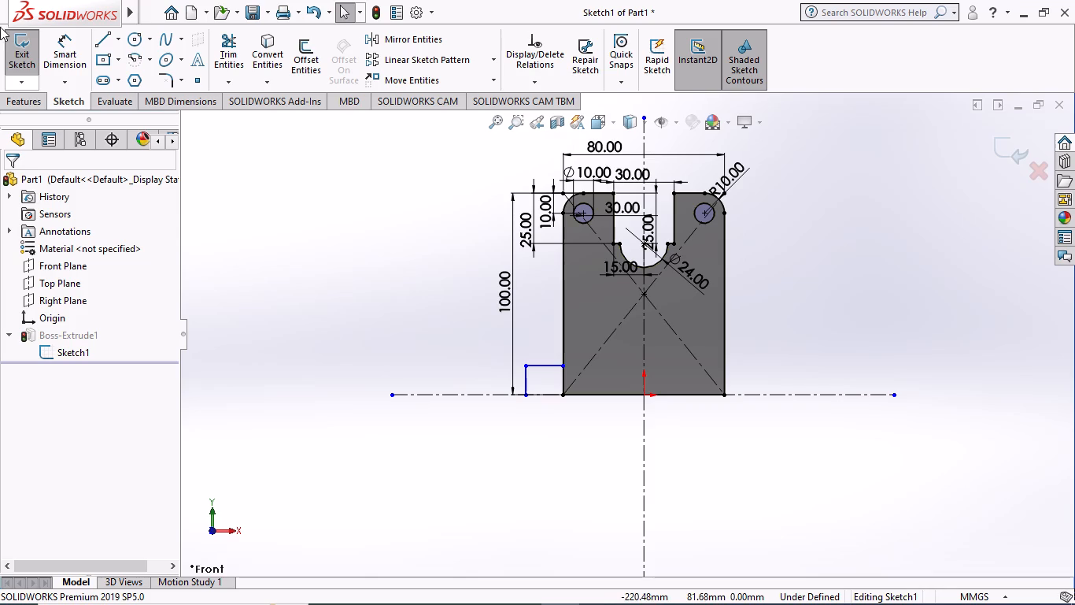
# Dimension the vertical line of the side step at the plate's lower left to 25 mm.
pyautogui.click(65, 50)
pyautogui.click(524, 371)
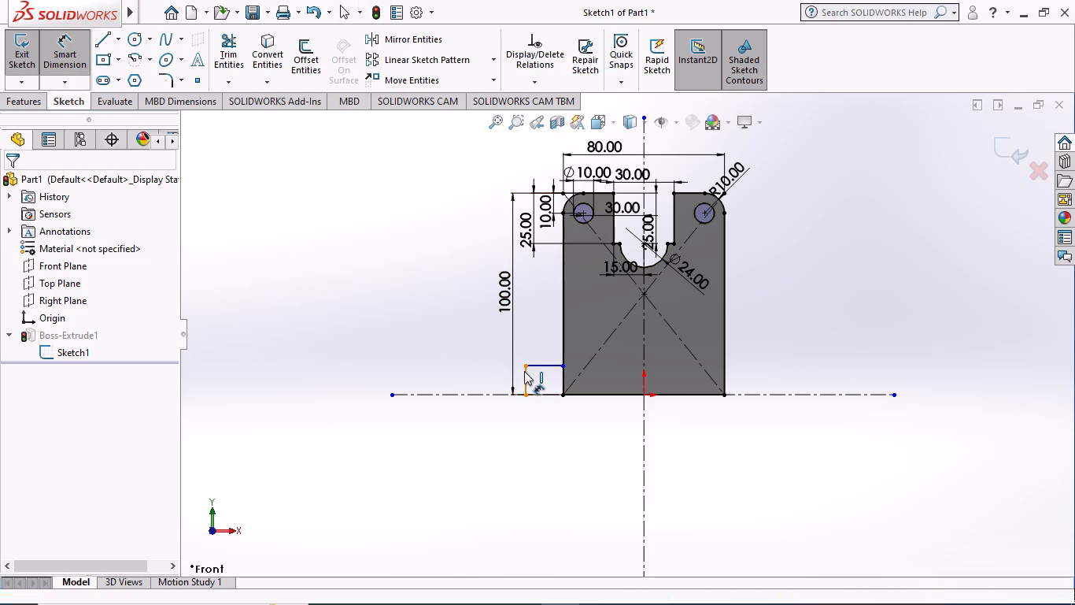
pyautogui.click(472, 369)
pyautogui.write('25')
pyautogui.press('Return')
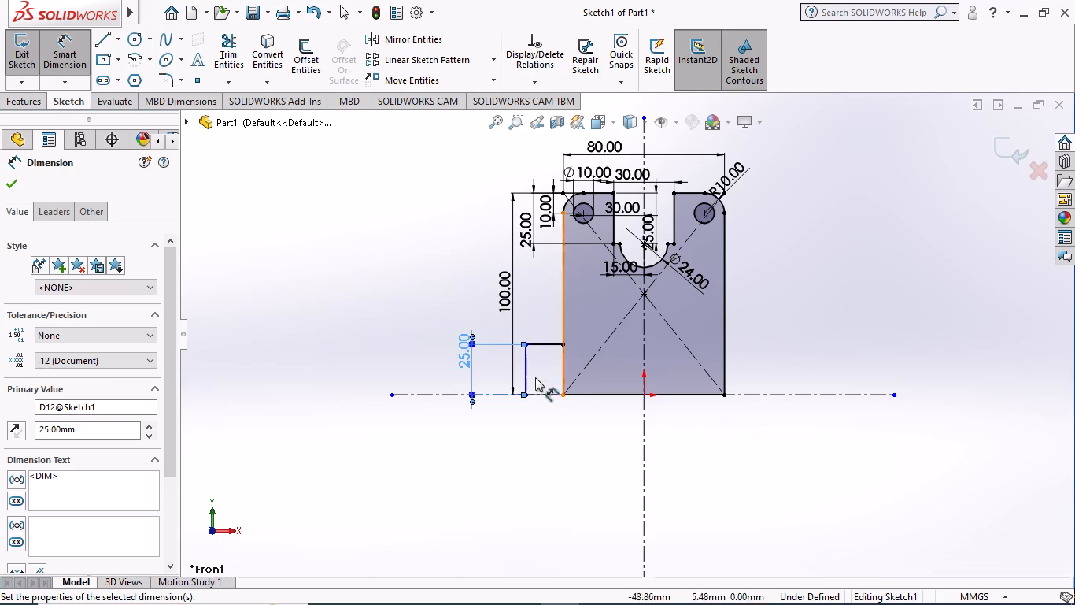
# Mirror the side step's vertical and horizontal lines about the vertical centerline, keeping the originals.
pyautogui.click(424, 41)
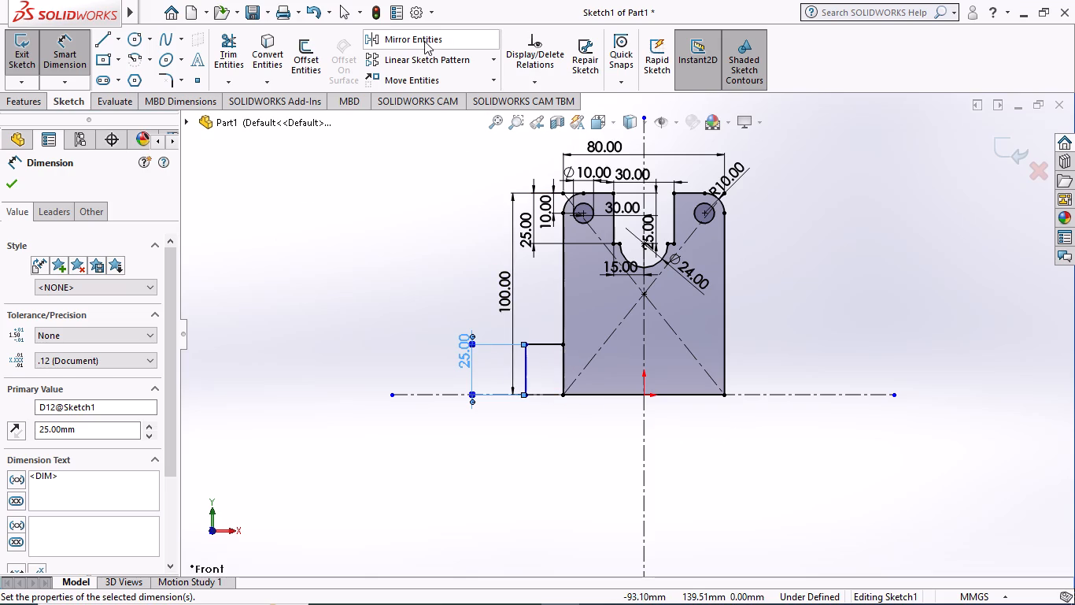
pyautogui.click(522, 363)
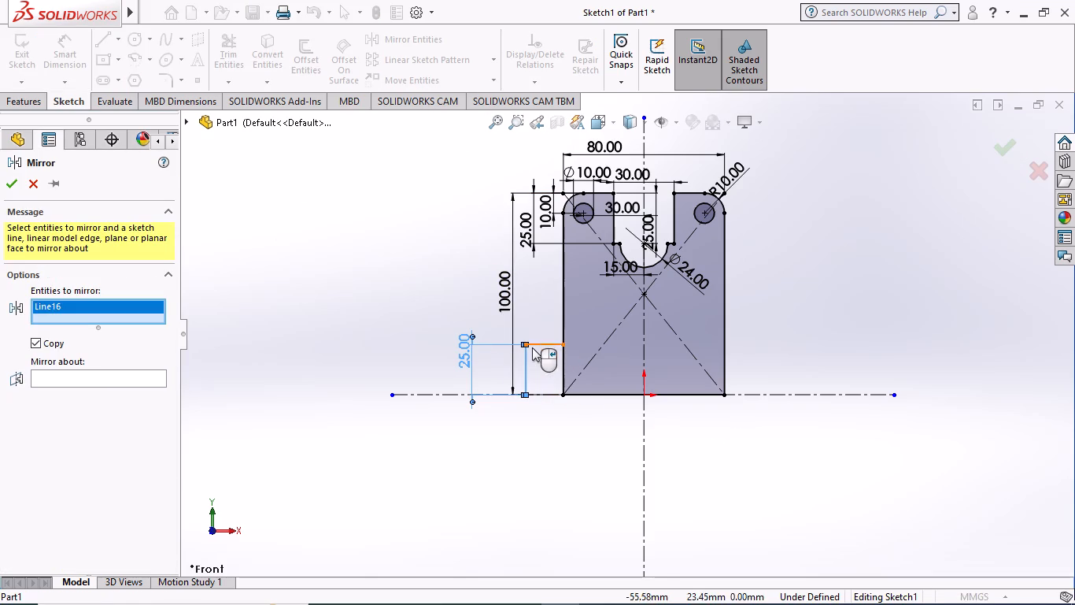
pyautogui.click(539, 341)
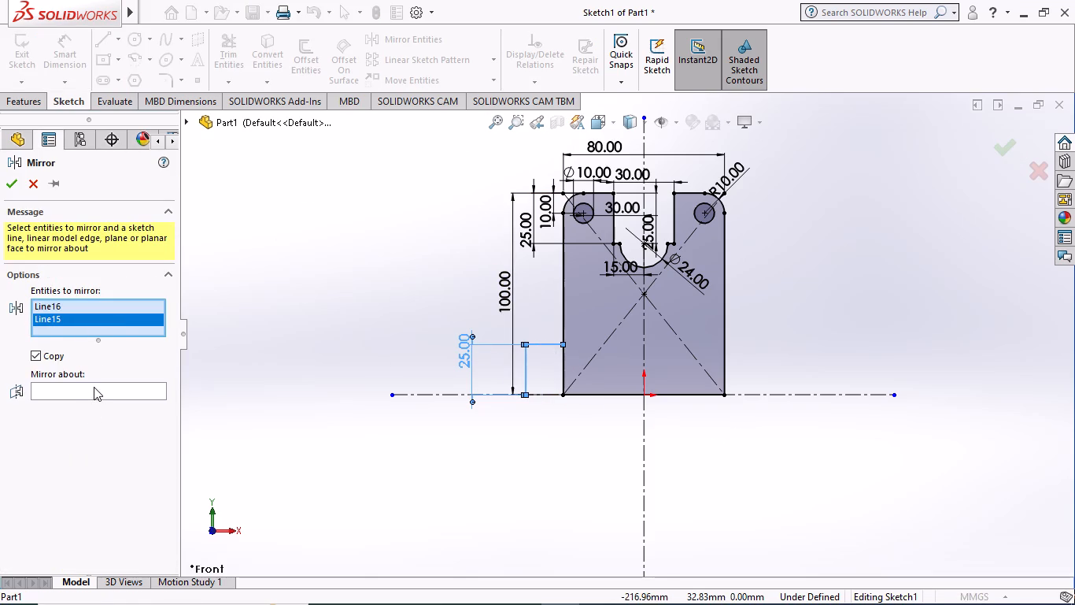
pyautogui.click(94, 387)
pyautogui.click(641, 337)
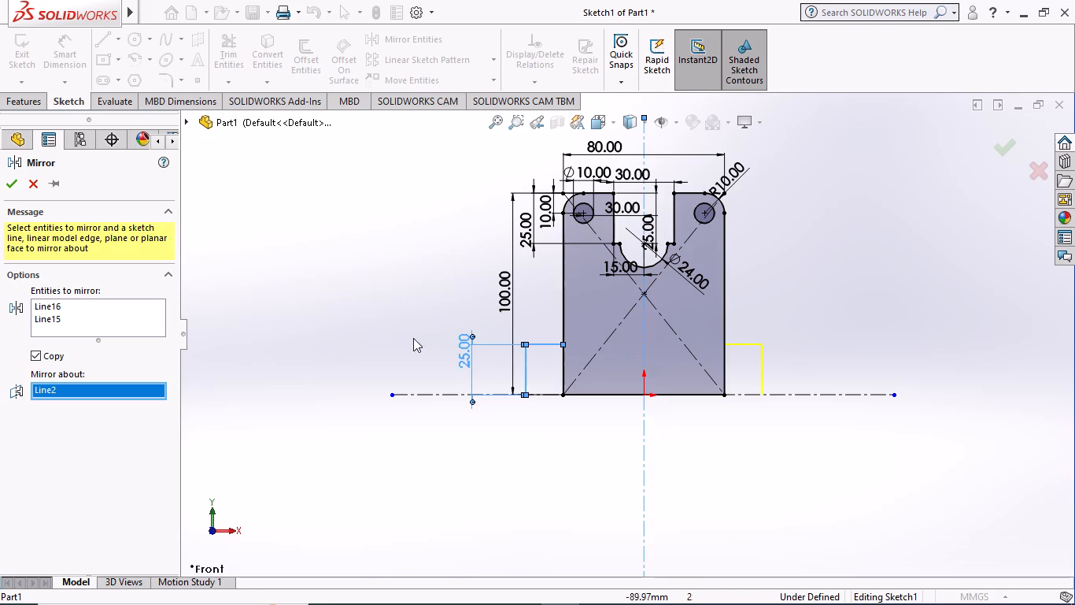
pyautogui.click(12, 177)
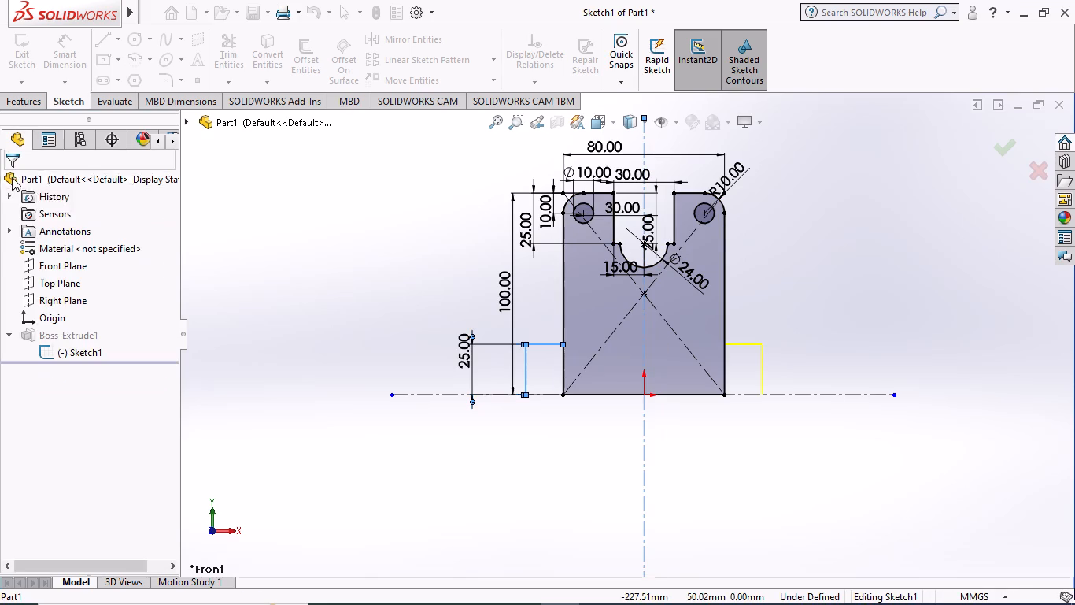
# Dimension the overall width between the two outer vertical lines of the side steps to 90 mm.
pyautogui.click(68, 58)
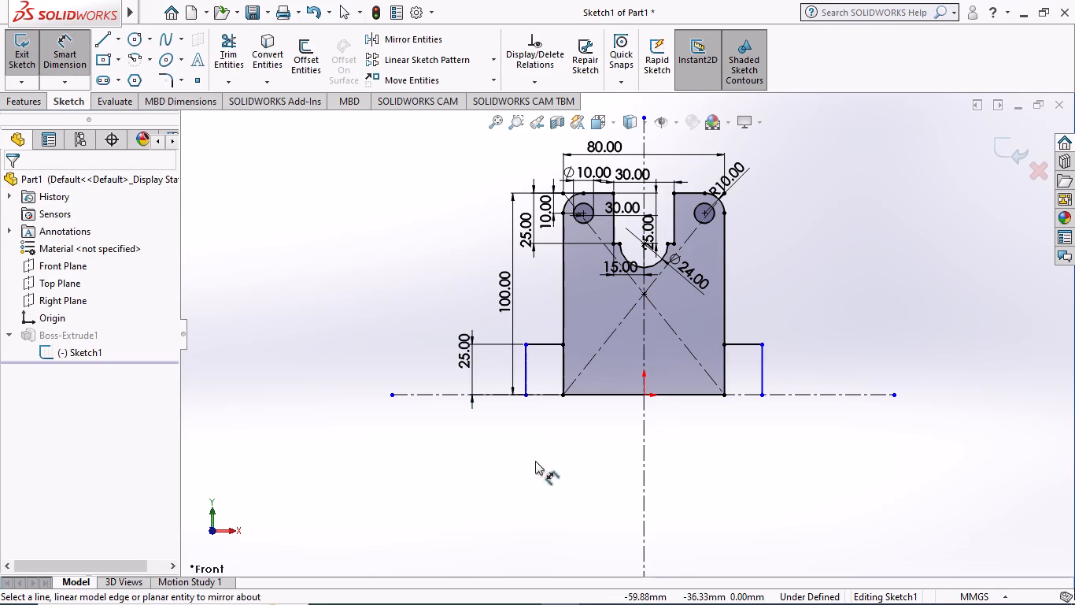
pyautogui.click(528, 365)
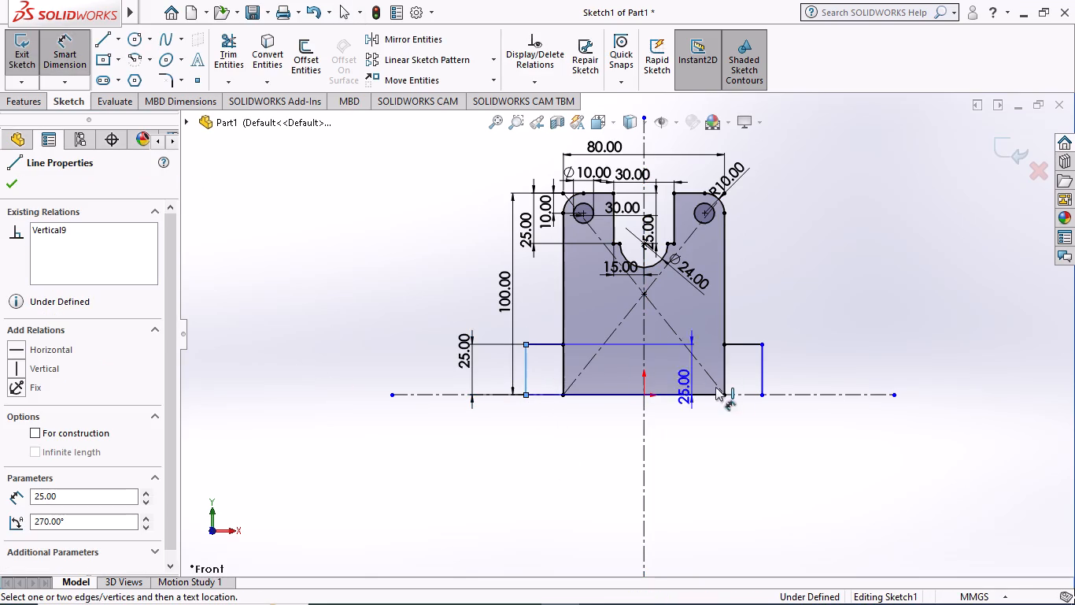
pyautogui.click(761, 375)
pyautogui.click(704, 477)
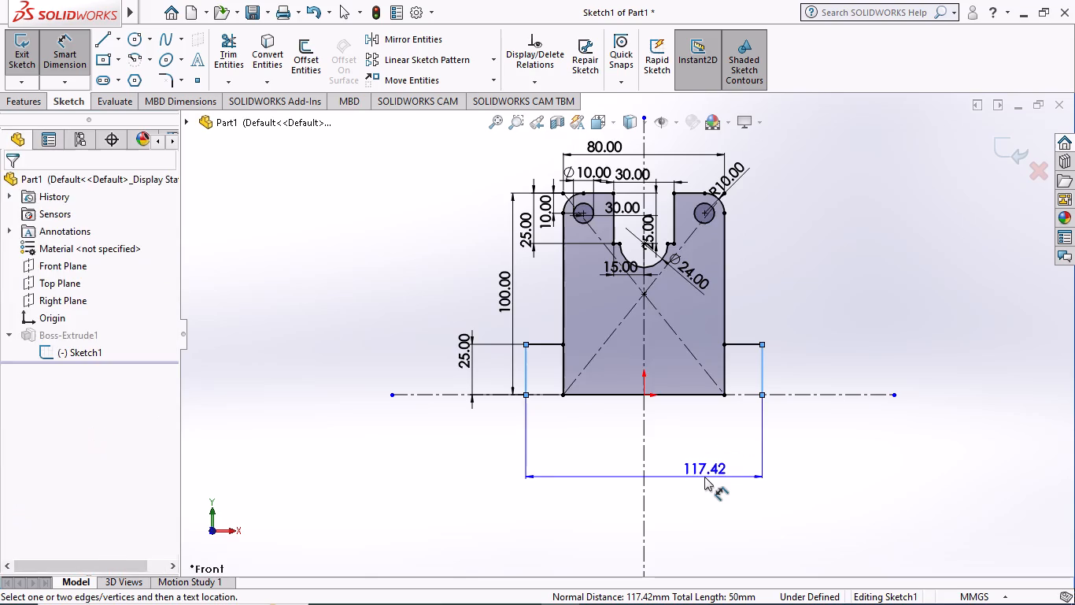
pyautogui.write('90')
pyautogui.press('Return')
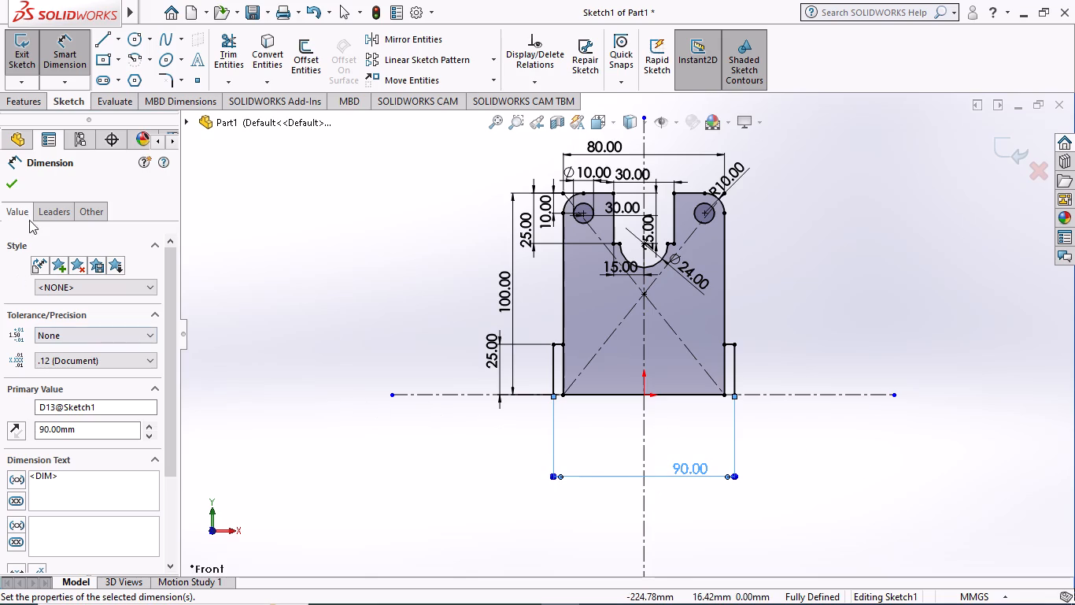
pyautogui.click(15, 179)
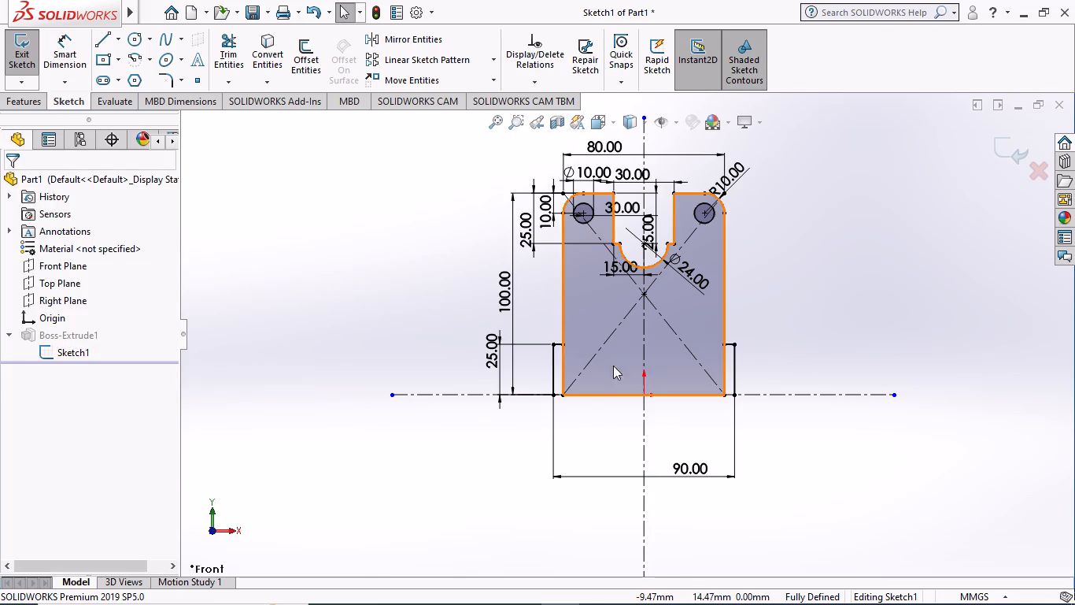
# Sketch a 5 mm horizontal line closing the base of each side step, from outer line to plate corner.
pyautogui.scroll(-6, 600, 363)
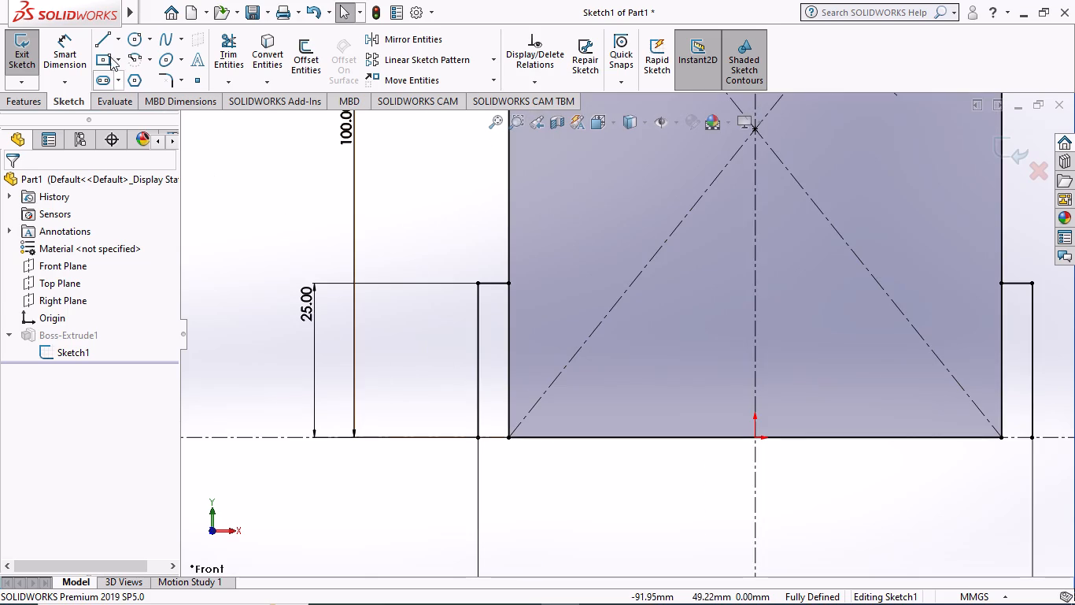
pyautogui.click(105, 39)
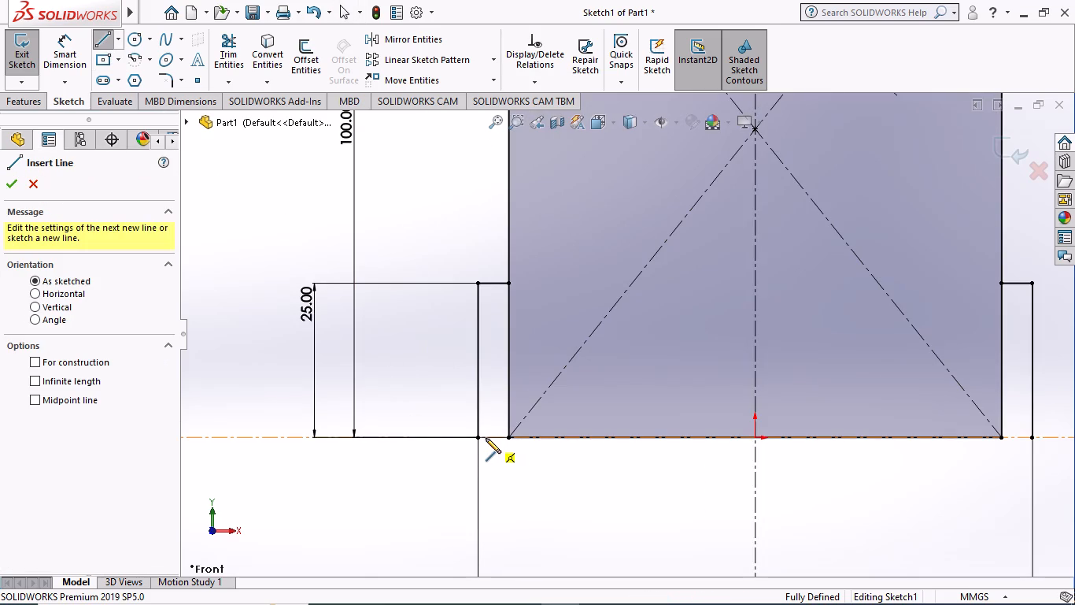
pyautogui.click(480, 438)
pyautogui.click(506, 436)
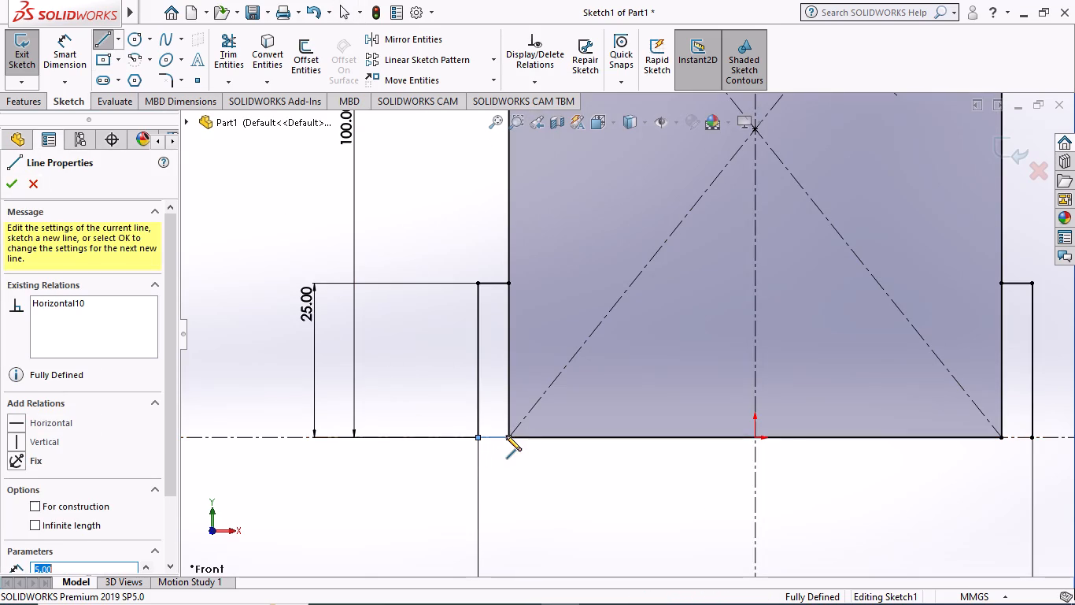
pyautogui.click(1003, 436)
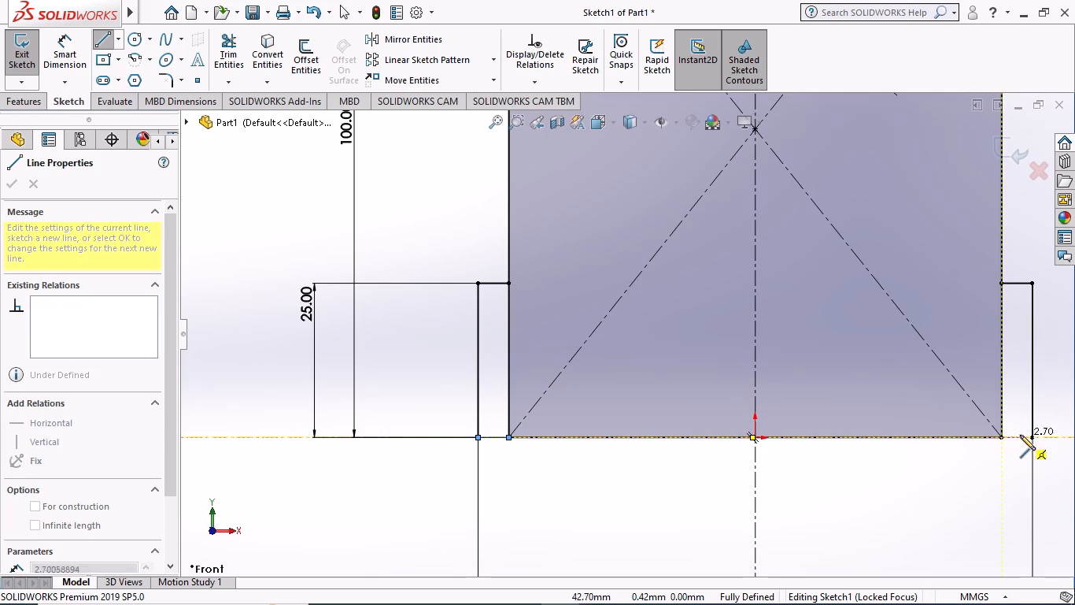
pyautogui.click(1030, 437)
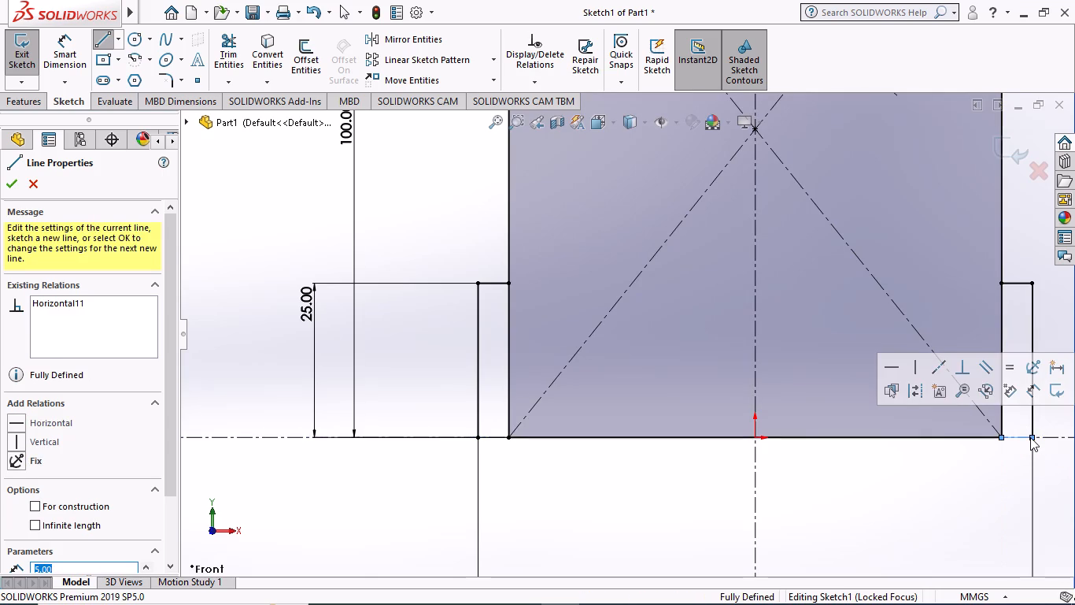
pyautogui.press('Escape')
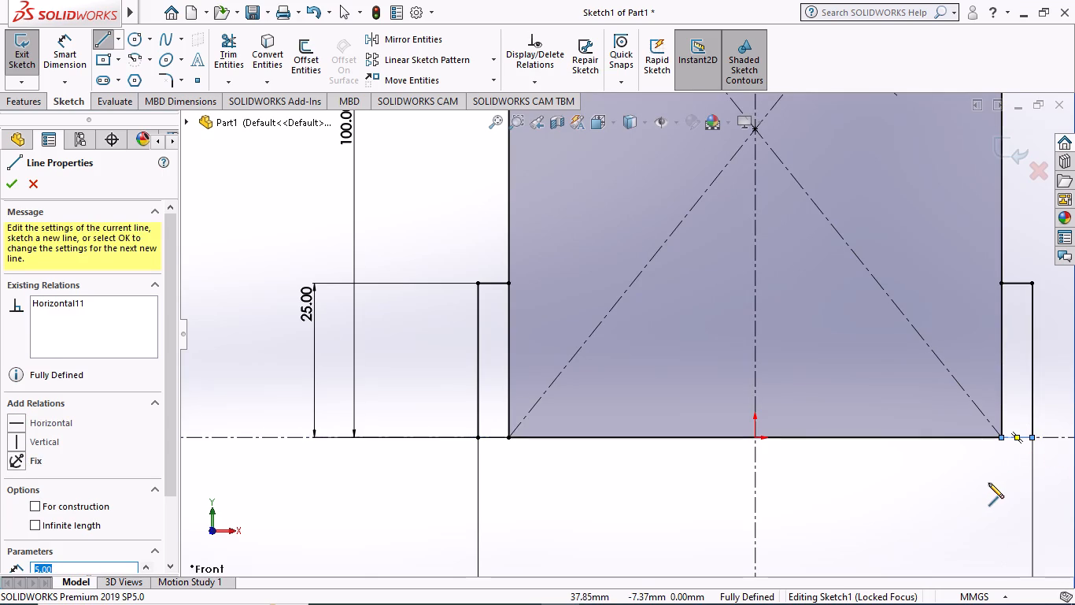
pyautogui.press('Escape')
# Examine the lower corners of both side steps along the horizontal centerline for closed line ends.
pyautogui.scroll(-2, 980, 462)
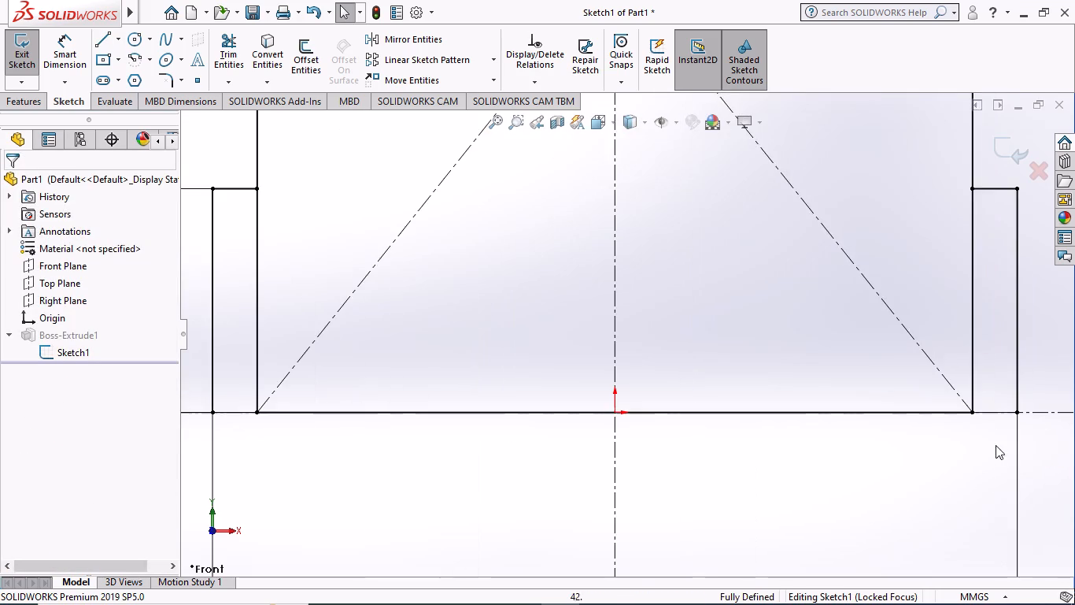
pyautogui.scroll(-4, 1003, 419)
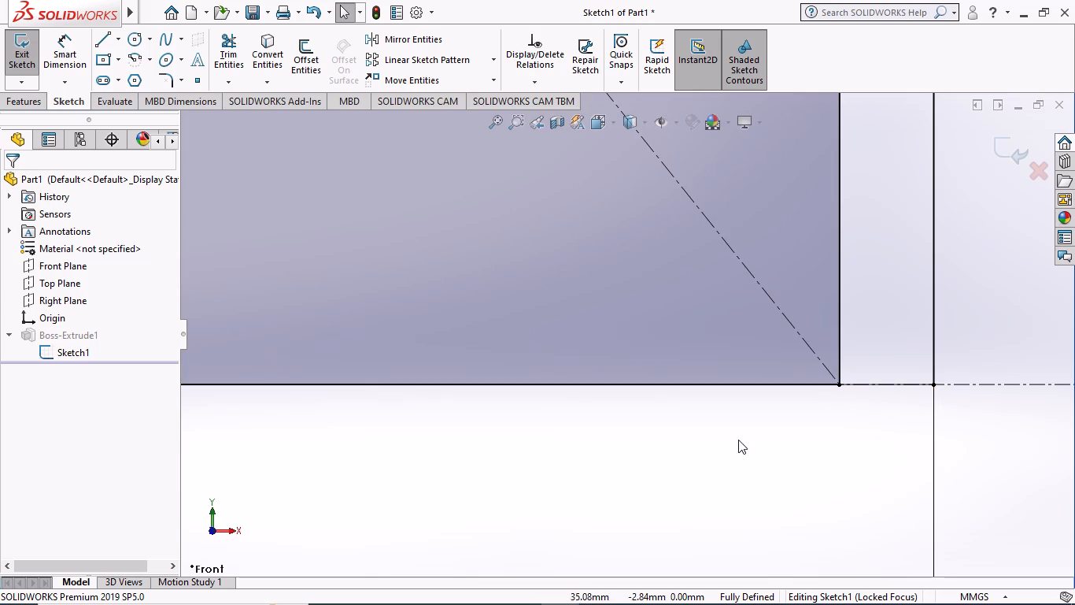
pyautogui.scroll(2, 723, 440)
pyautogui.scroll(3, 422, 410)
pyautogui.scroll(3, 327, 320)
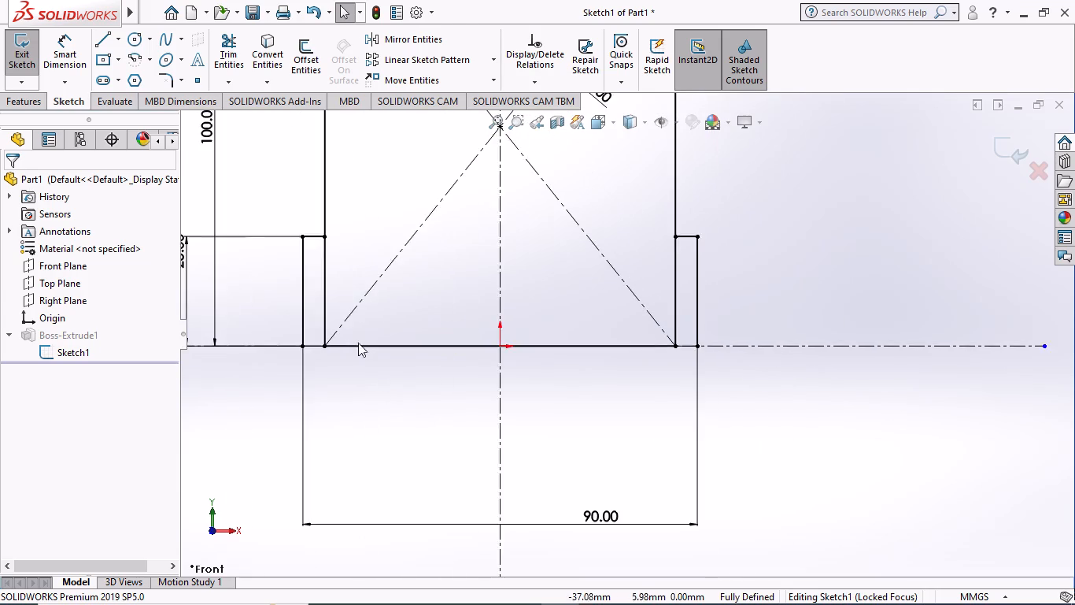
pyautogui.scroll(1, 358, 343)
pyautogui.scroll(-5, 365, 332)
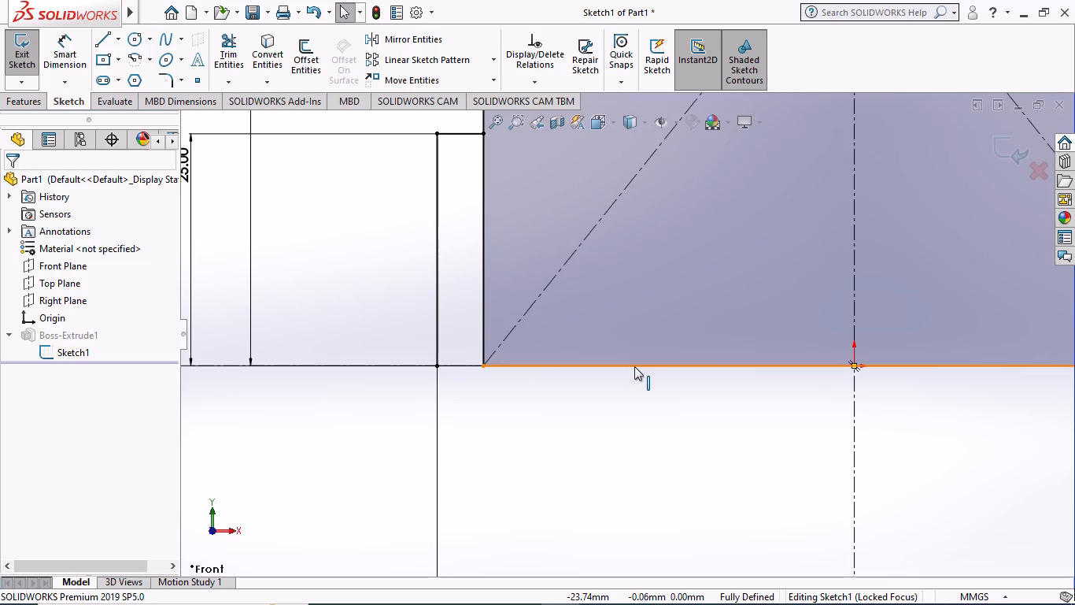
pyautogui.scroll(6, 586, 421)
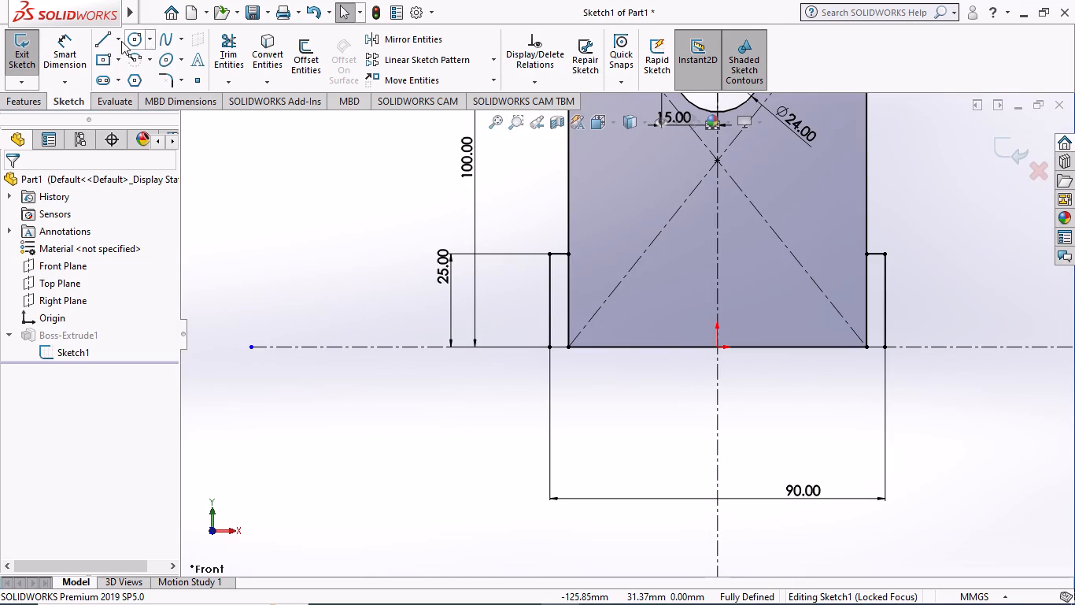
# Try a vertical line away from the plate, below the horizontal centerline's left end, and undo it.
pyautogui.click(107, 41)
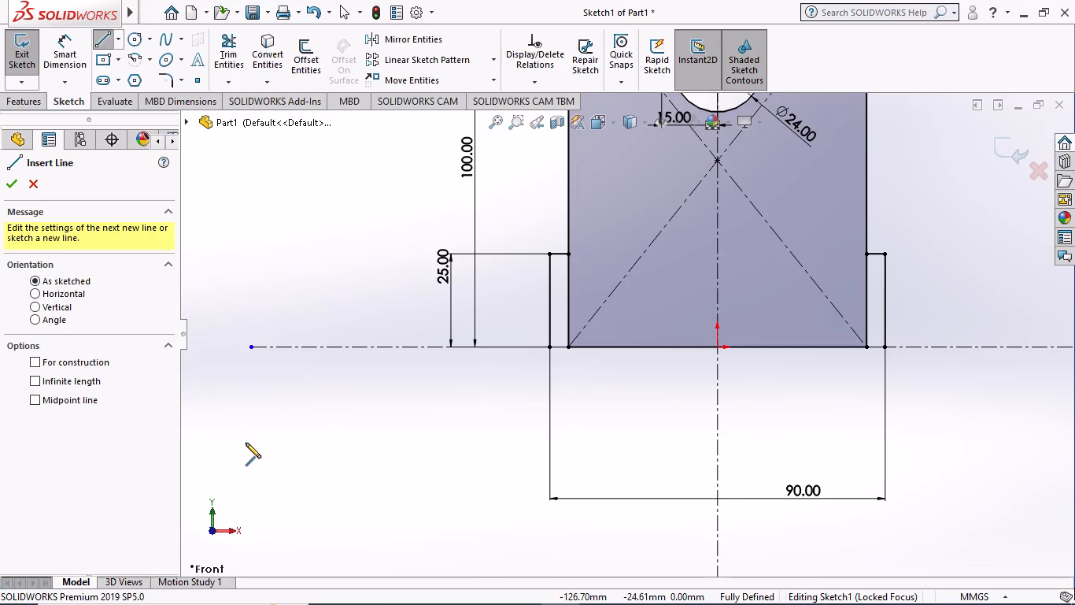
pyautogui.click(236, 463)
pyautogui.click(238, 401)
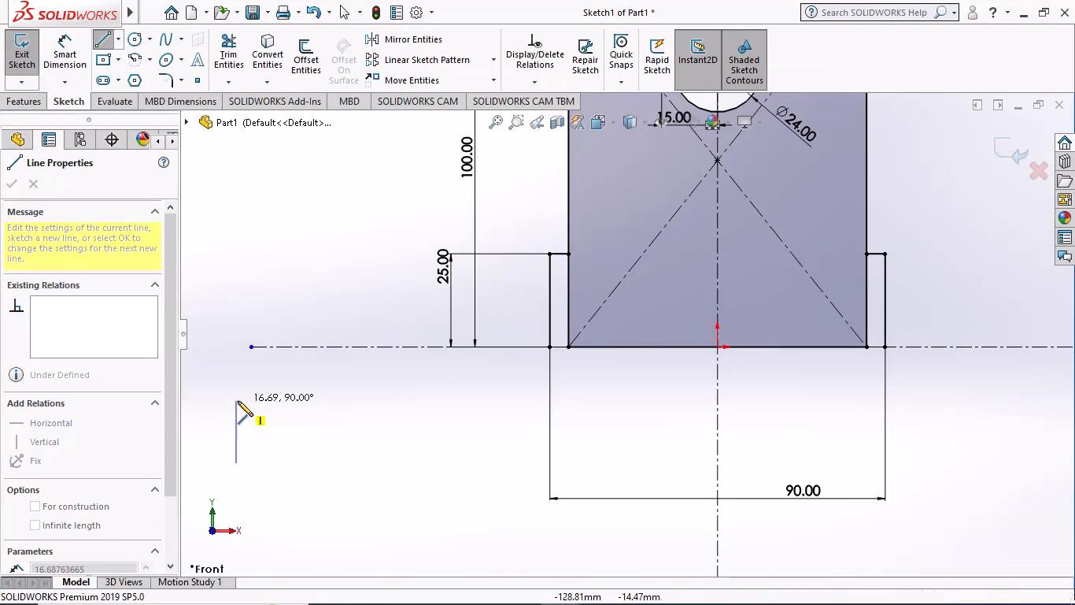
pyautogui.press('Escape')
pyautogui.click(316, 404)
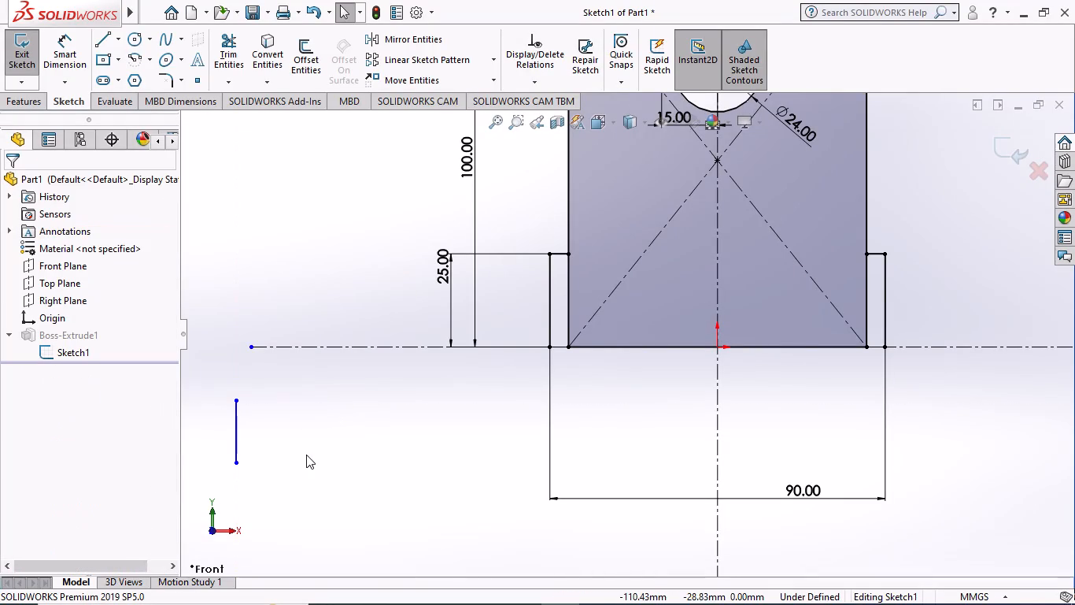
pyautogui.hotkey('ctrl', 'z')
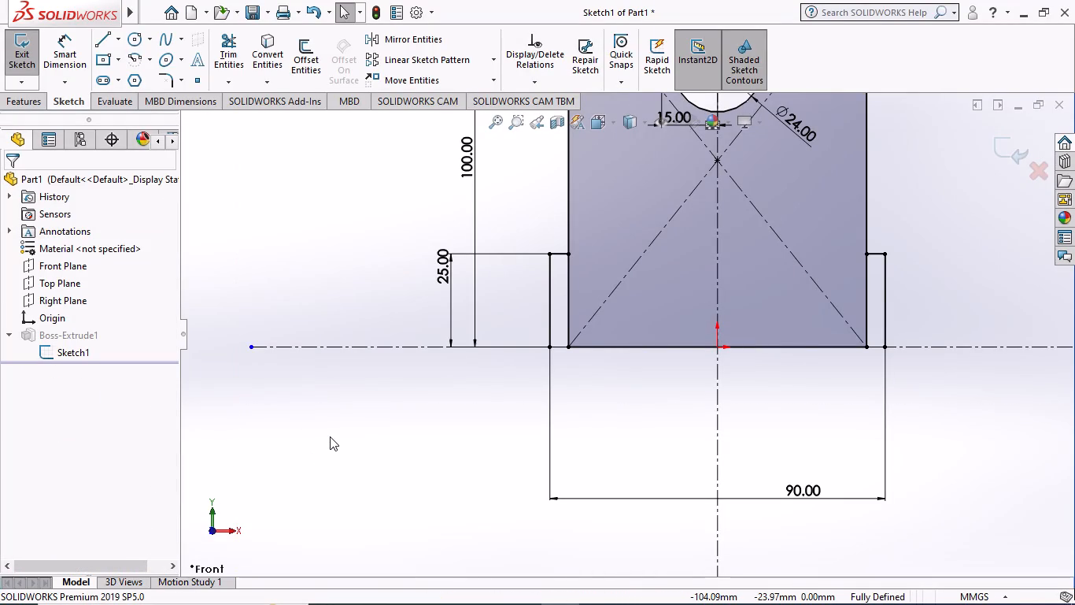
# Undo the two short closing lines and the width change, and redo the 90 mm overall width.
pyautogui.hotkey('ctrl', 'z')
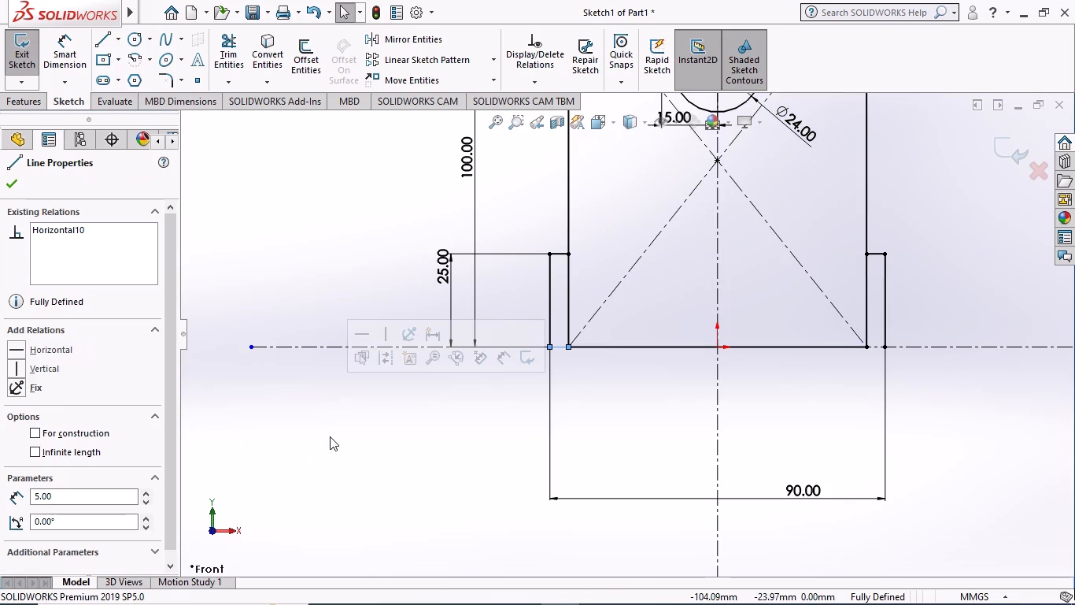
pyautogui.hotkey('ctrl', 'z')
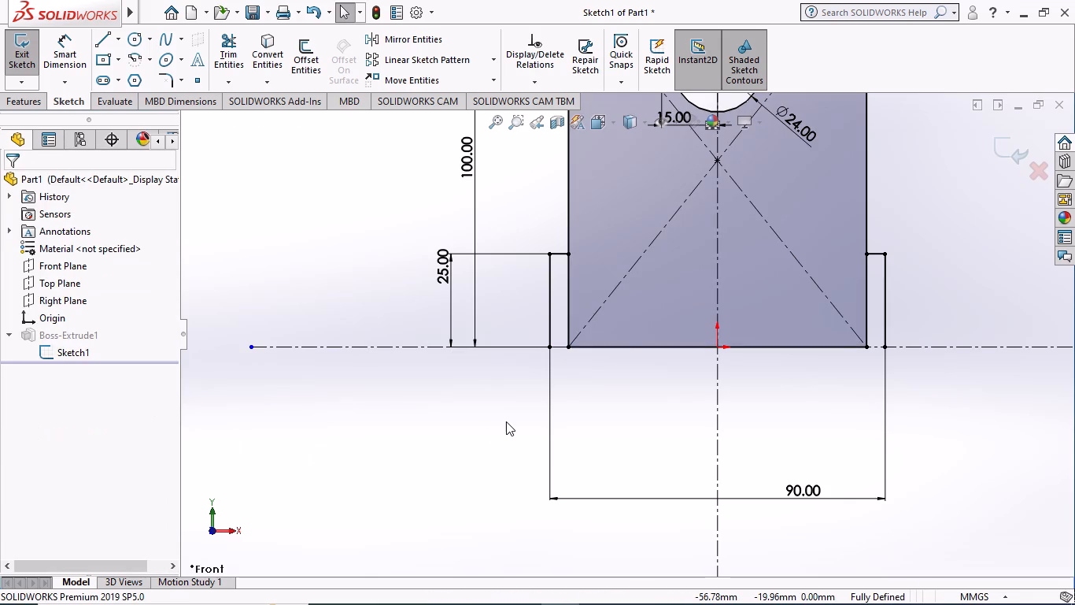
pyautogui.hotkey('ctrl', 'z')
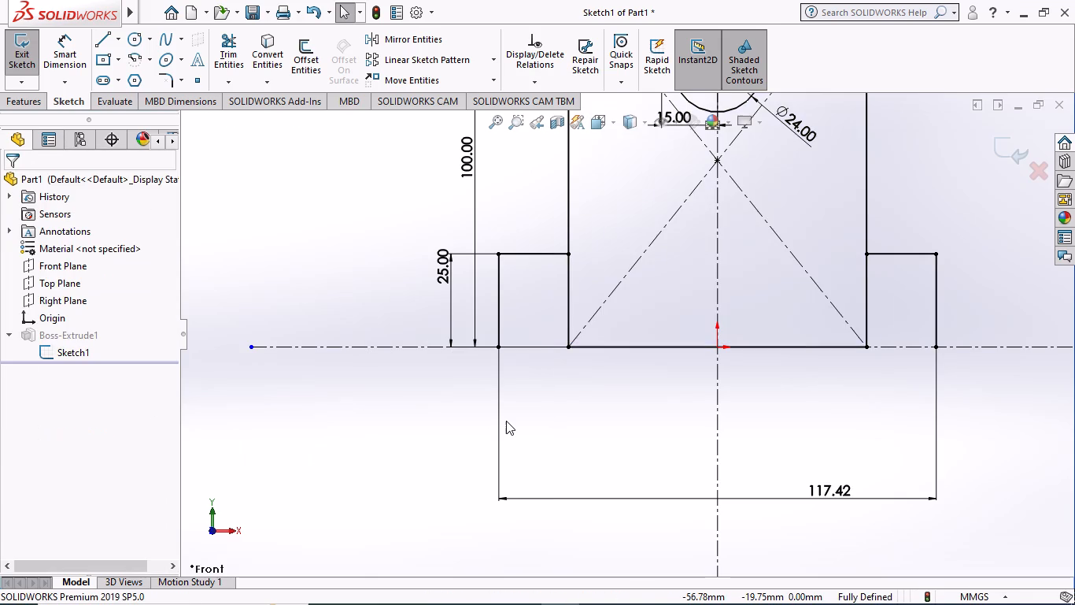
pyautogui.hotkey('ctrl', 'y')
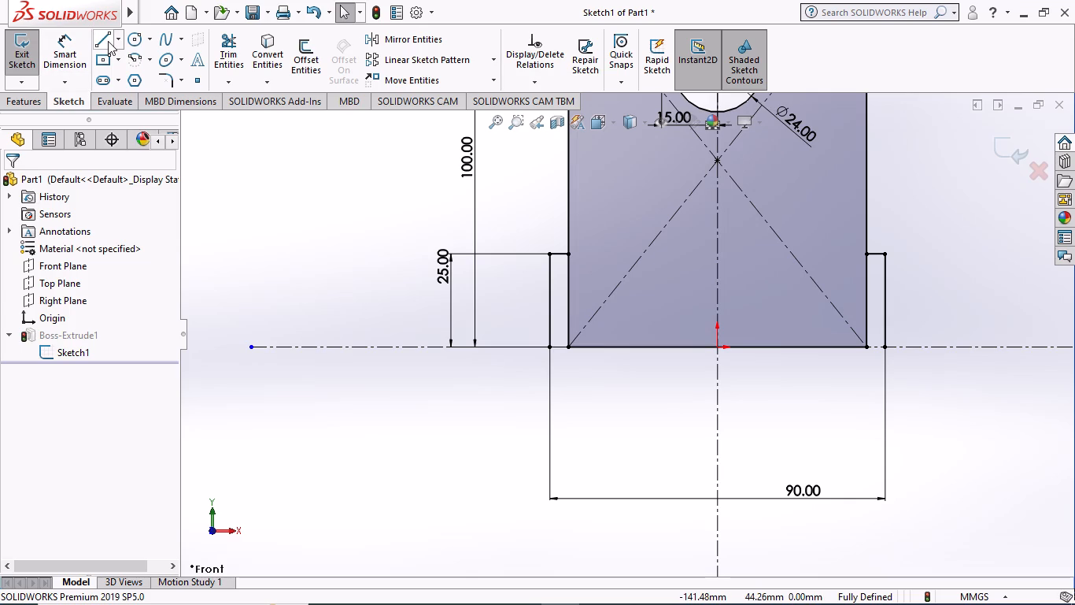
# Sketch a 5 mm horizontal line from the plate's lower left corner to the base of the left outer line.
pyautogui.click(105, 43)
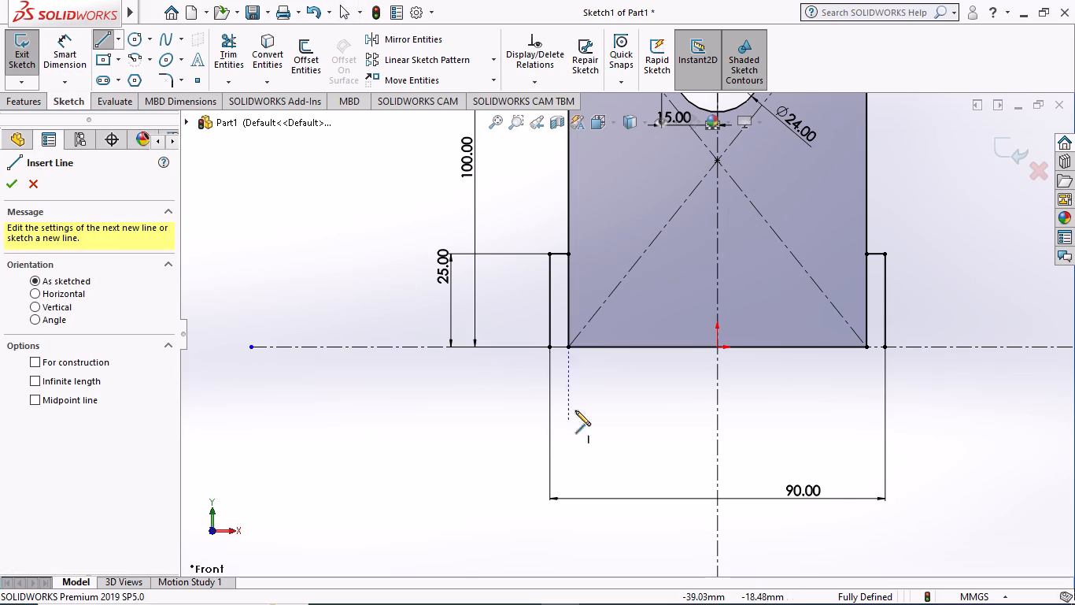
pyautogui.scroll(-3, 546, 340)
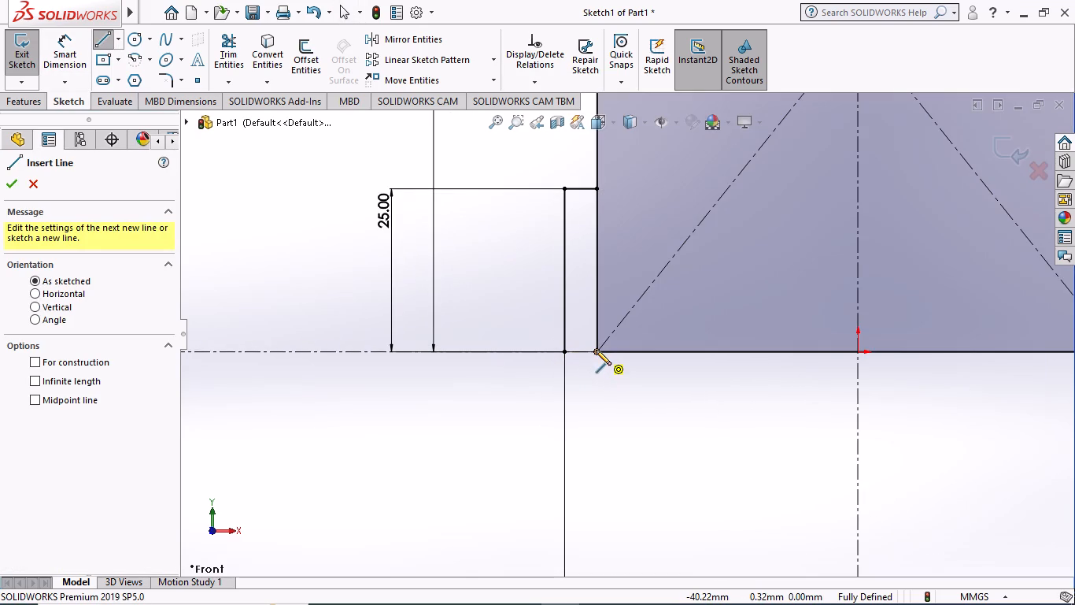
pyautogui.click(596, 350)
pyautogui.click(567, 353)
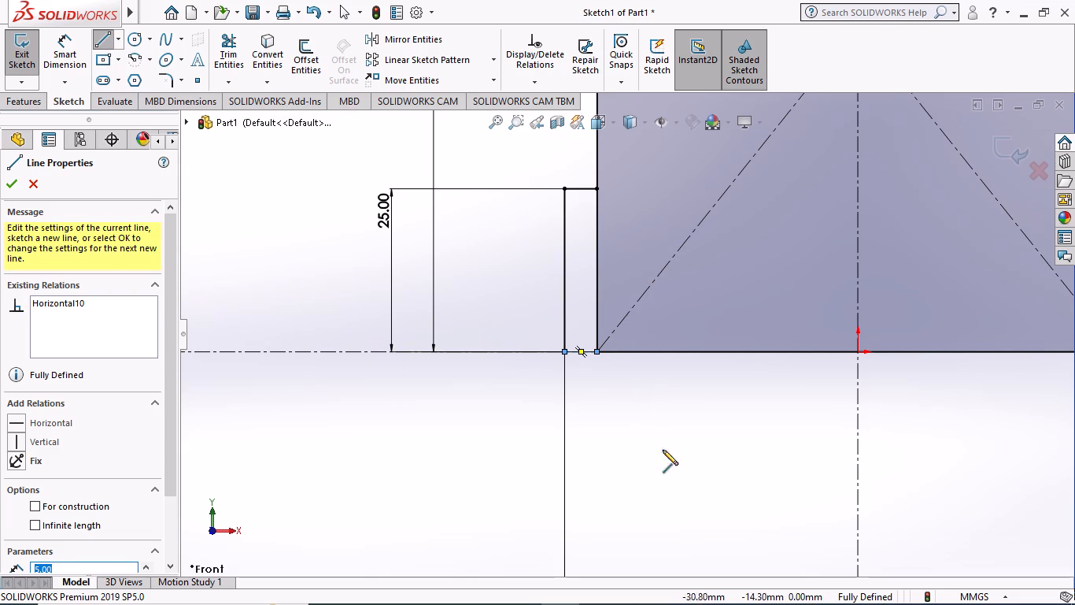
pyautogui.scroll(4, 706, 468)
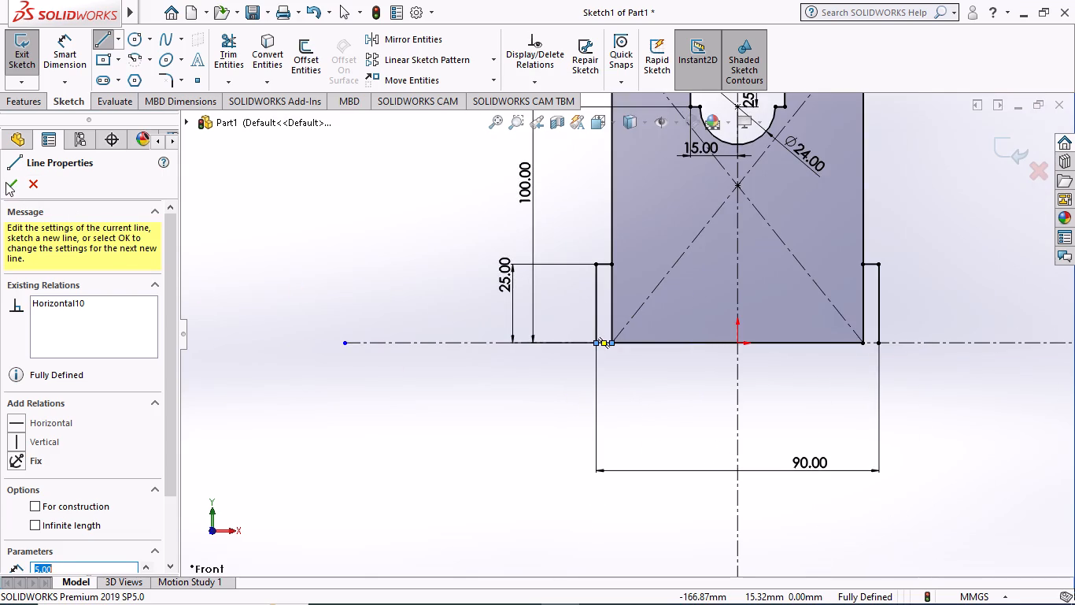
# Sketch a horizontal line from the plate's lower right corner to the base of the right outer line, closing that side step.
pyautogui.click(2, 180)
pyautogui.scroll(-5, 573, 317)
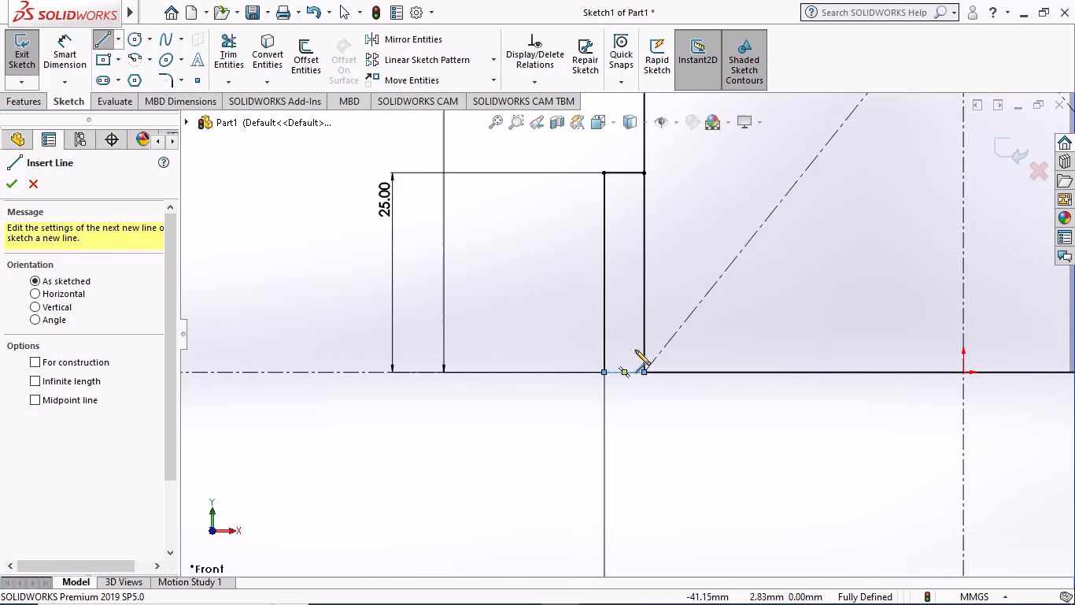
pyautogui.scroll(-1, 635, 350)
pyautogui.click(6, 180)
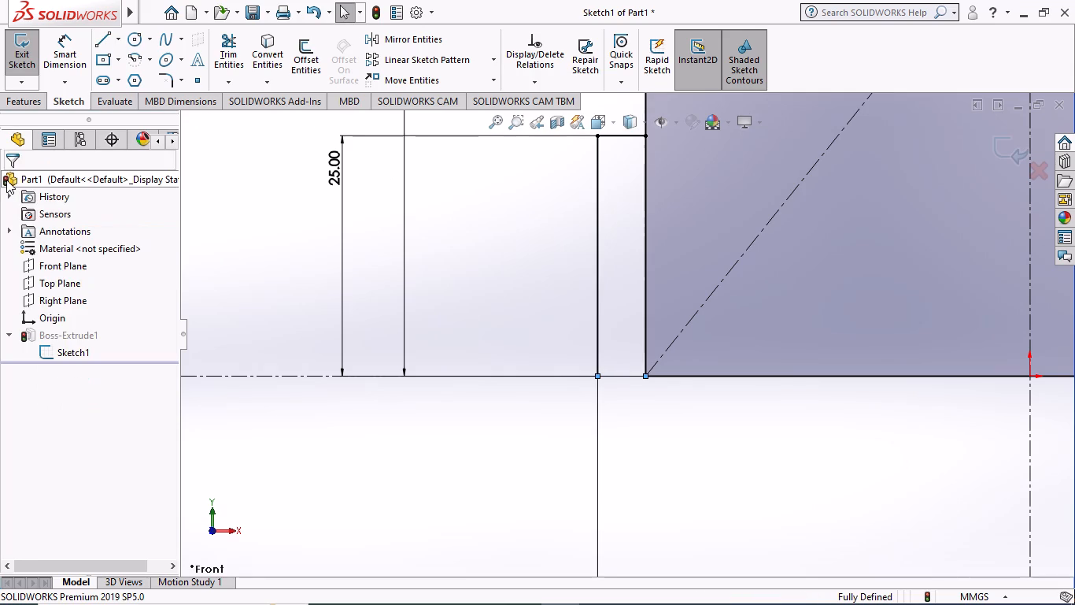
pyautogui.scroll(-2, 603, 362)
pyautogui.scroll(2, 649, 398)
pyautogui.scroll(2, 245, 228)
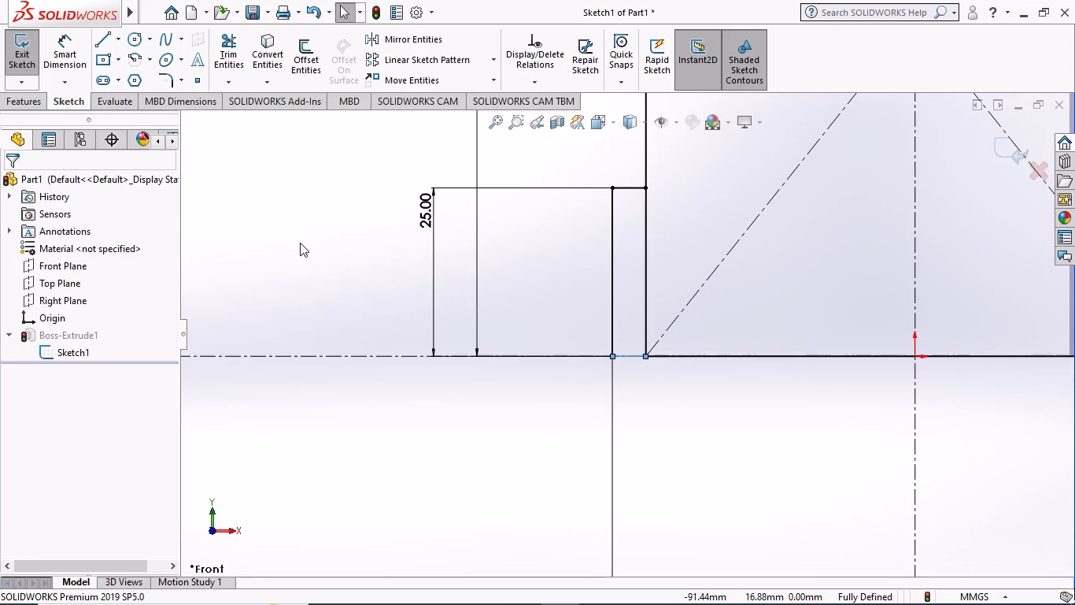
pyautogui.click(105, 39)
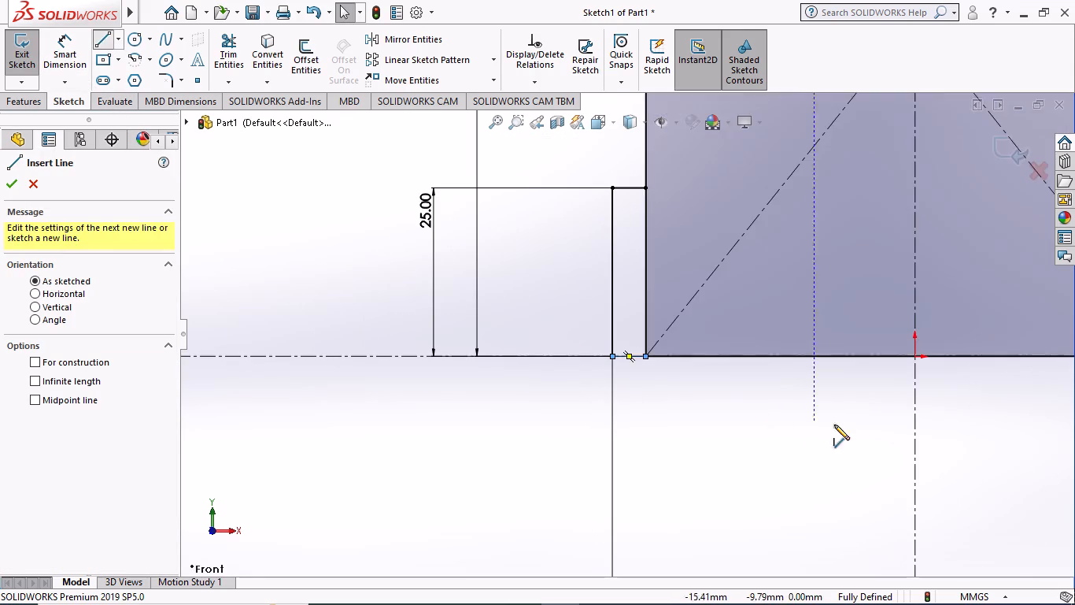
pyautogui.scroll(4, 835, 424)
pyautogui.scroll(-5, 908, 348)
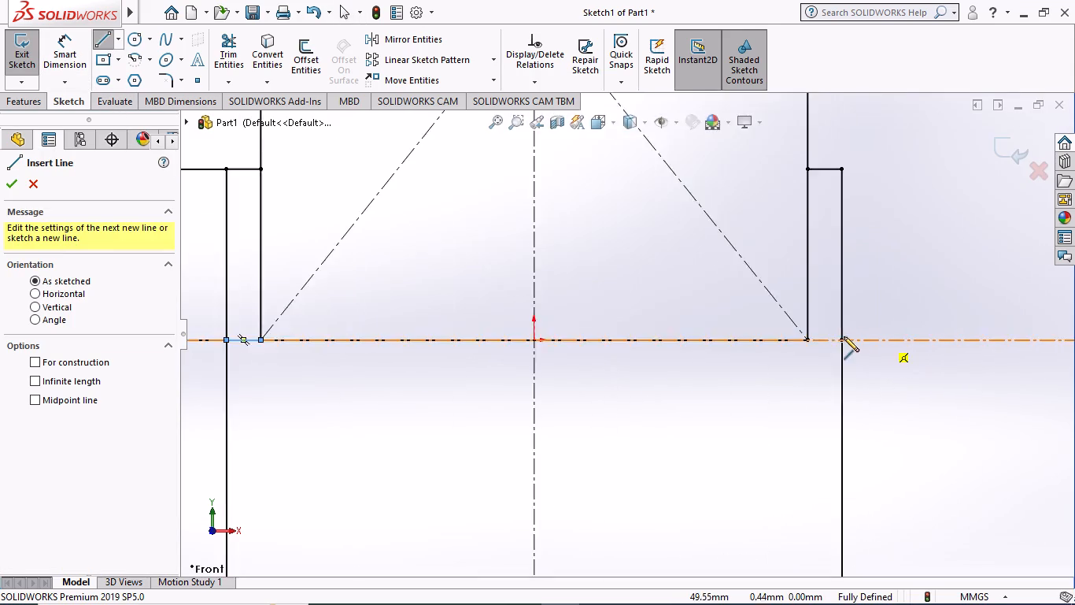
pyautogui.scroll(-2, 812, 331)
pyautogui.click(740, 346)
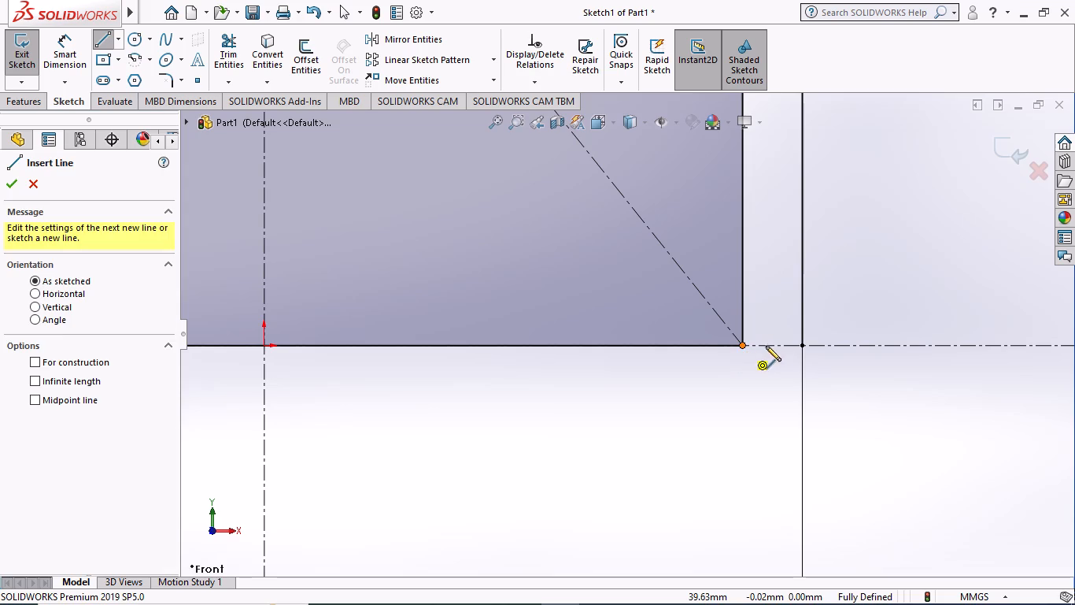
pyautogui.click(803, 345)
pyautogui.press('Escape')
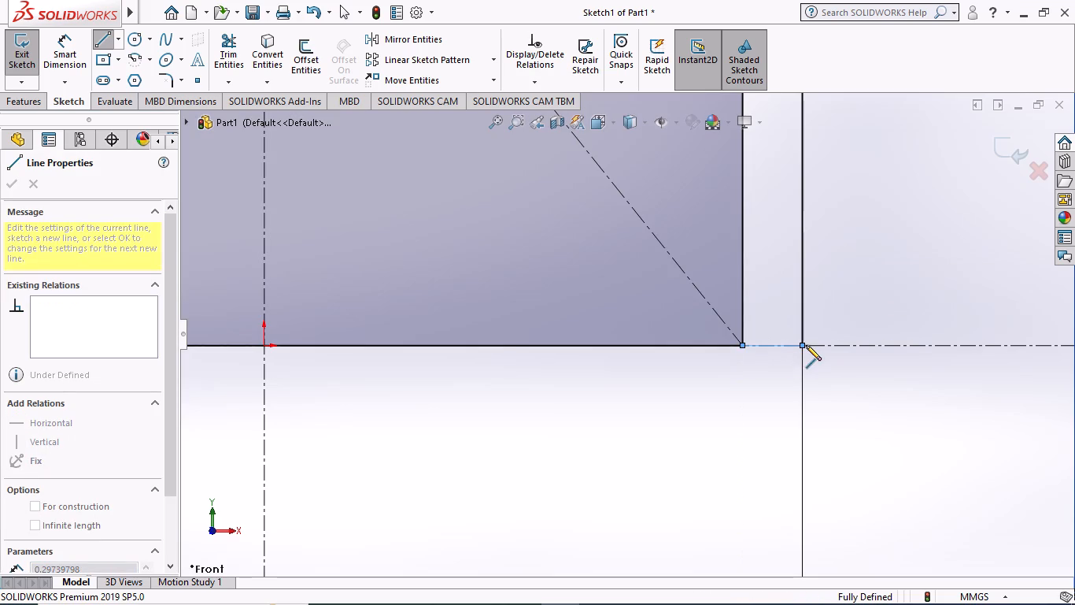
pyautogui.scroll(6, 699, 387)
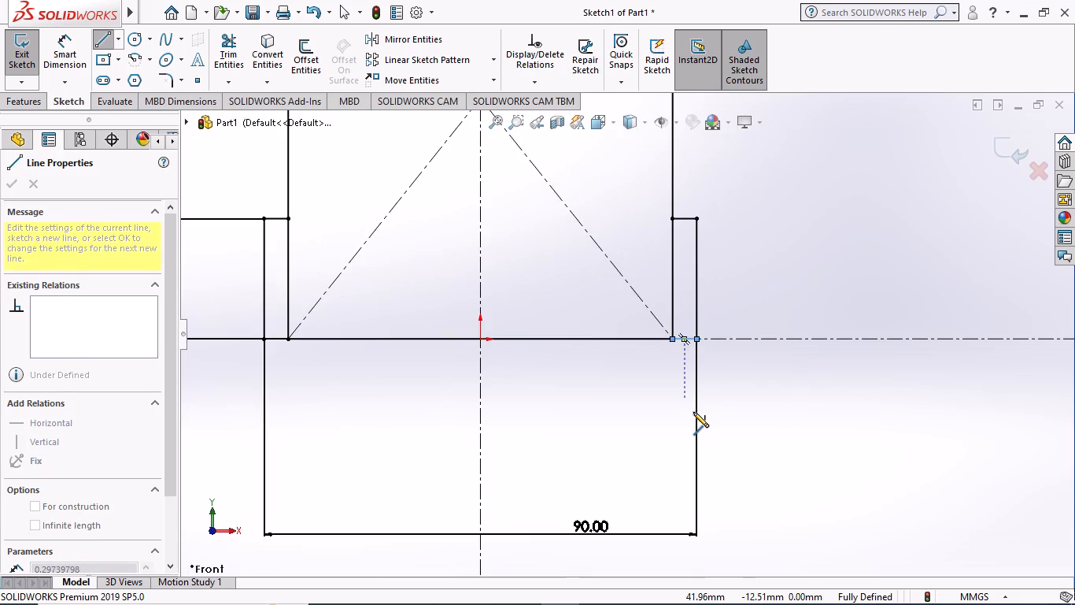
pyautogui.press('Escape')
# Sketch two concentric circles on the vertical centerline, 25 mm above the base, with radii of about 31 mm and 21 mm.
pyautogui.scroll(2, 480, 370)
pyautogui.scroll(1, 407, 343)
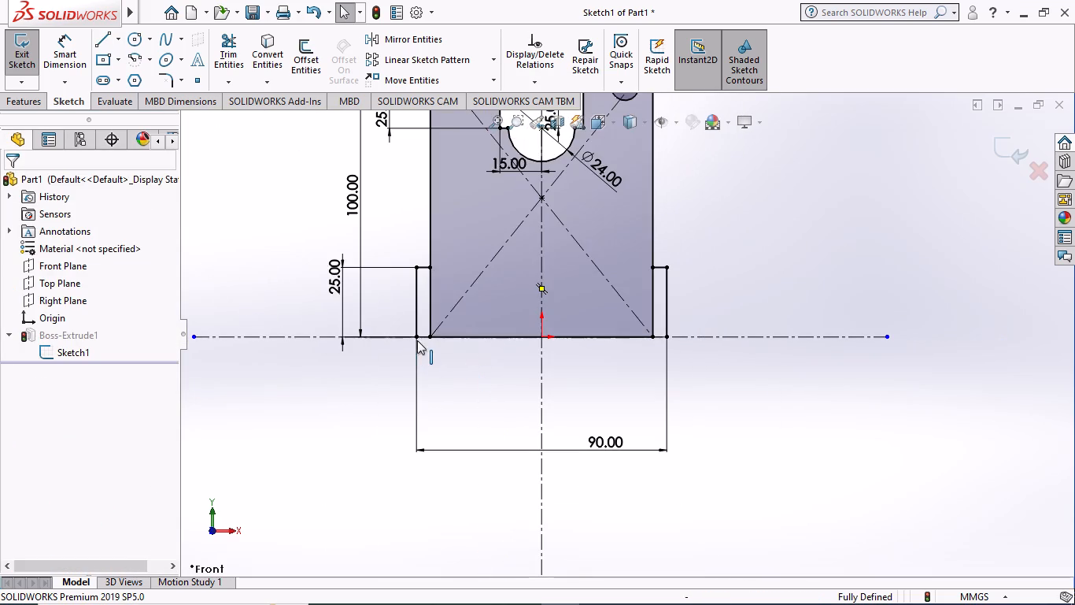
pyautogui.scroll(-3, 434, 283)
pyautogui.scroll(-1, 573, 306)
pyautogui.scroll(2, 574, 306)
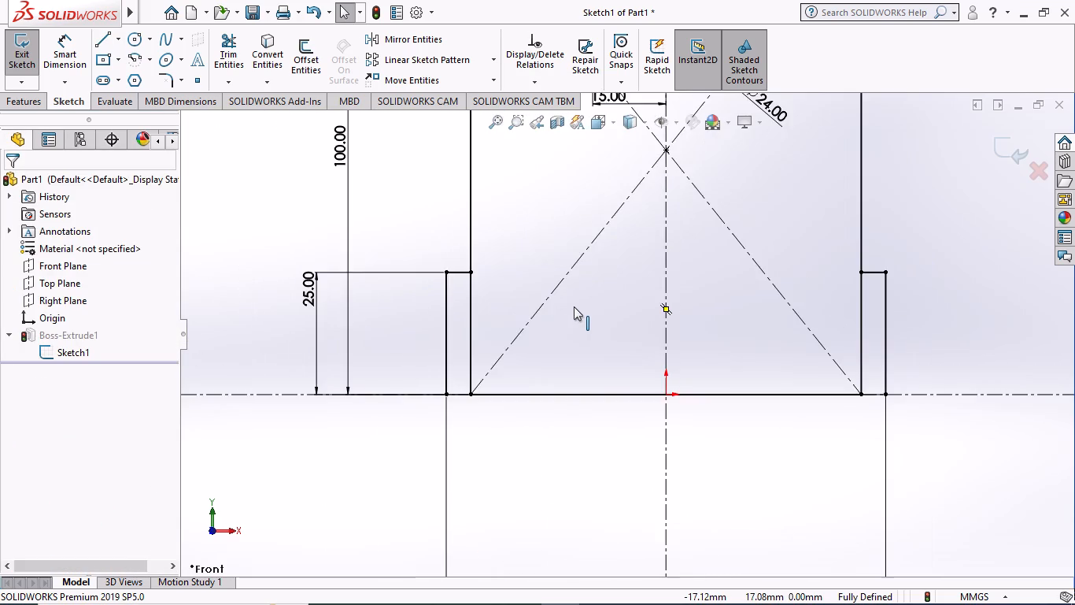
pyautogui.scroll(5, 574, 306)
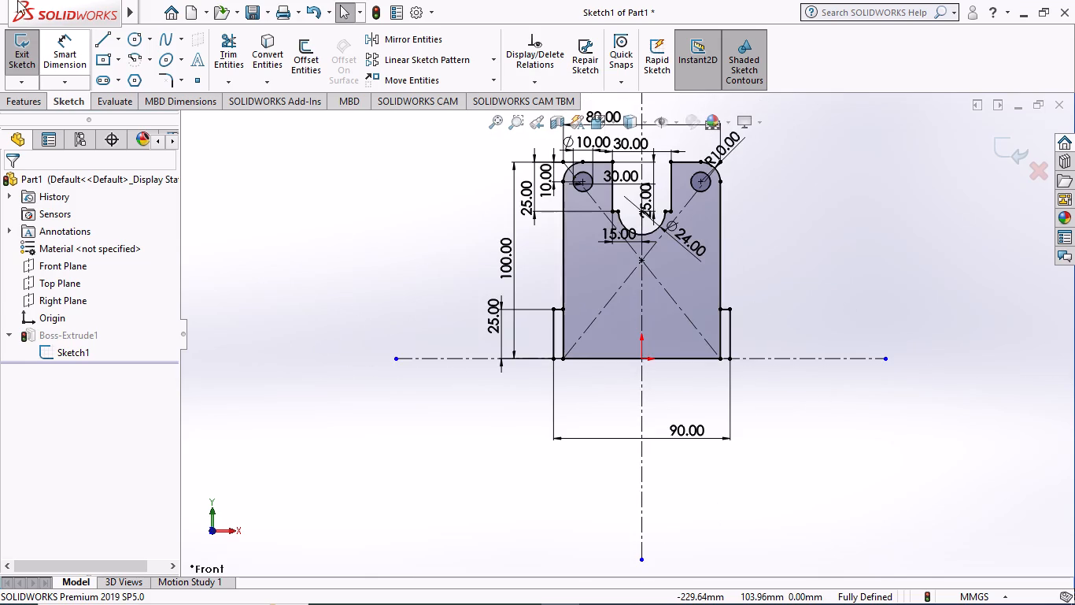
pyautogui.click(136, 35)
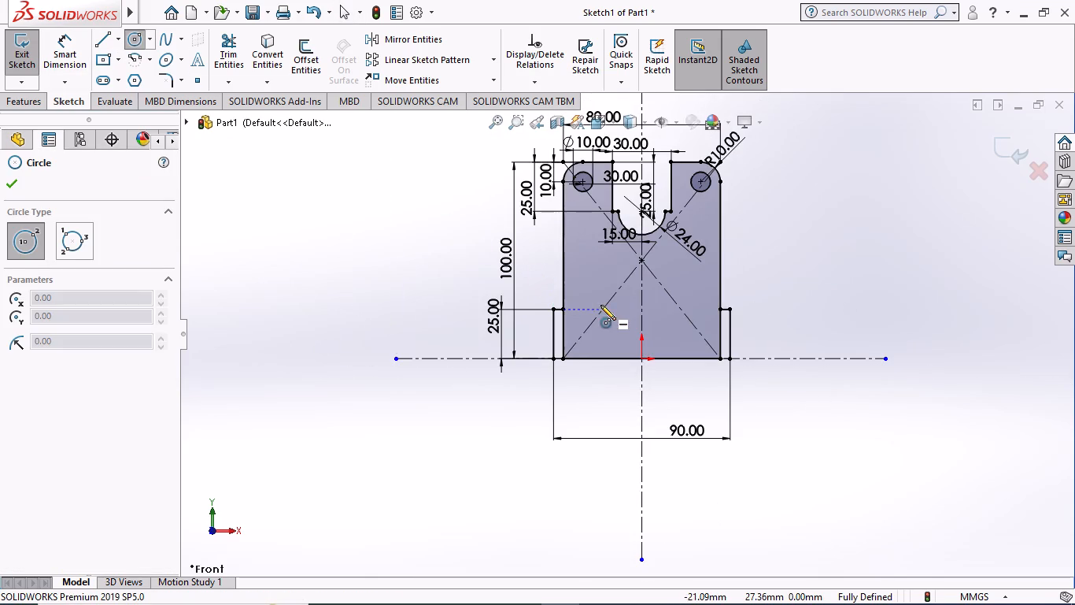
pyautogui.scroll(-1, 637, 306)
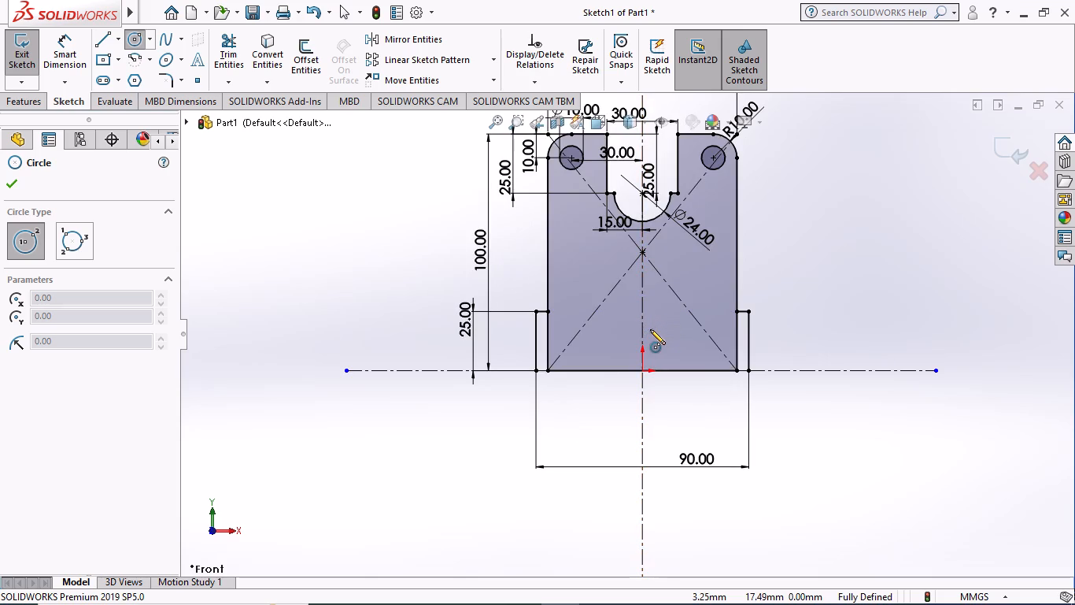
pyautogui.scroll(-1, 650, 329)
pyautogui.scroll(2, 650, 329)
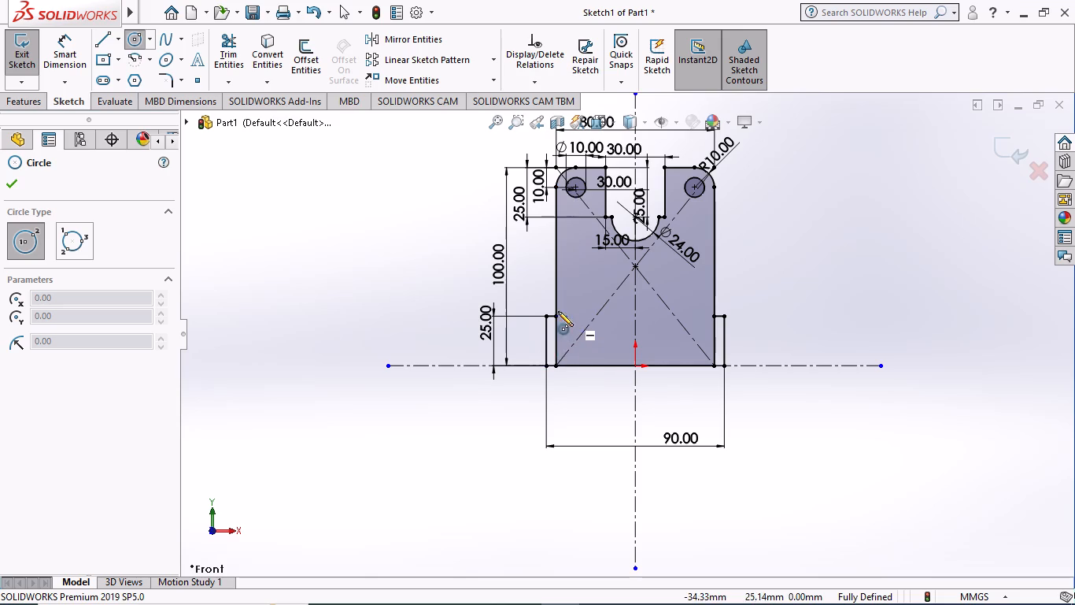
pyautogui.click(636, 315)
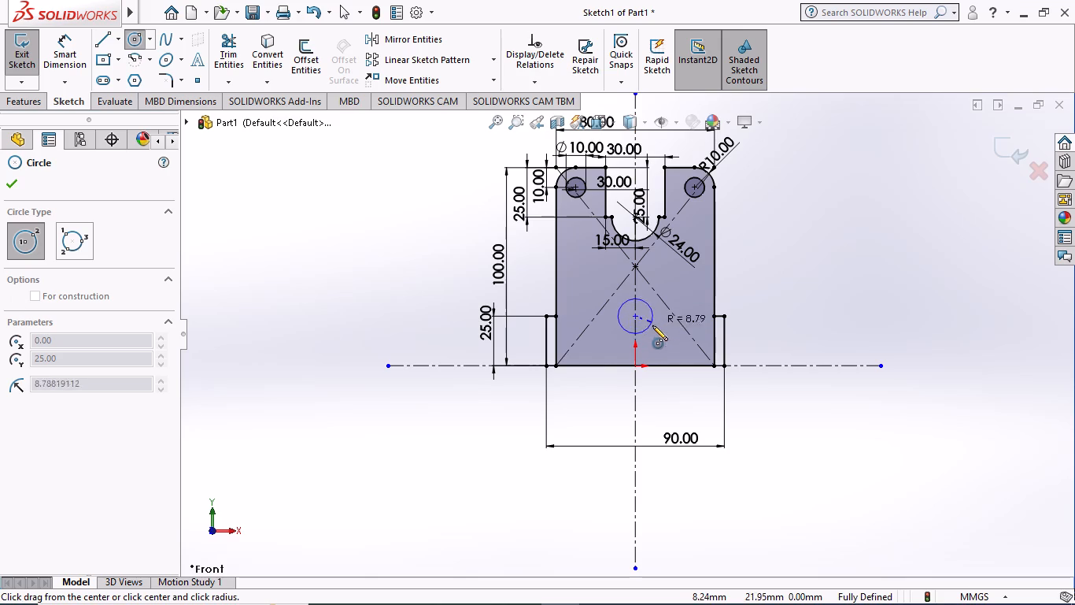
pyautogui.click(656, 373)
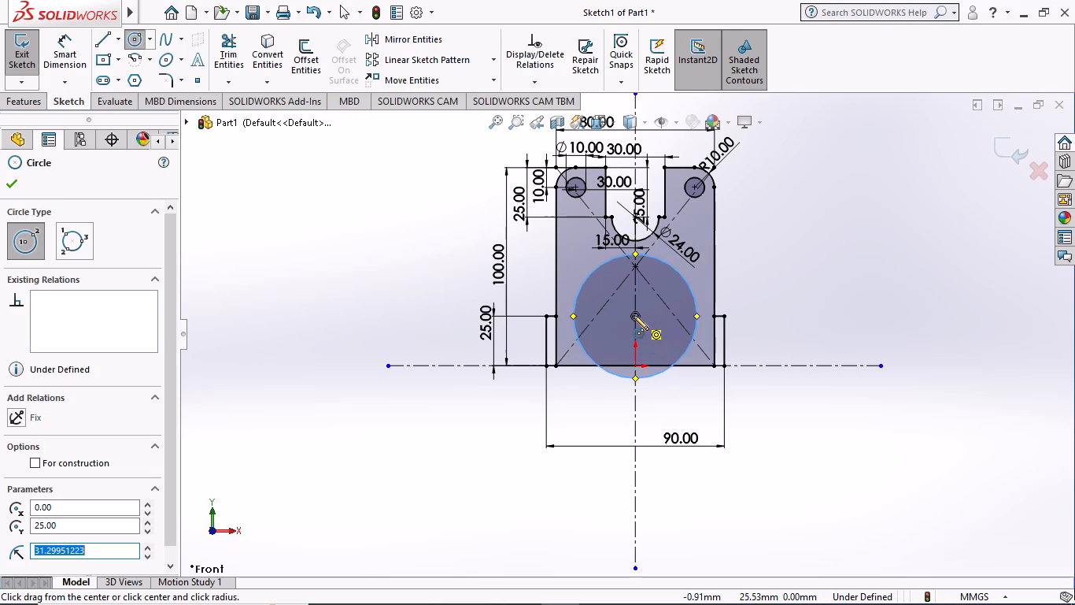
pyautogui.click(634, 316)
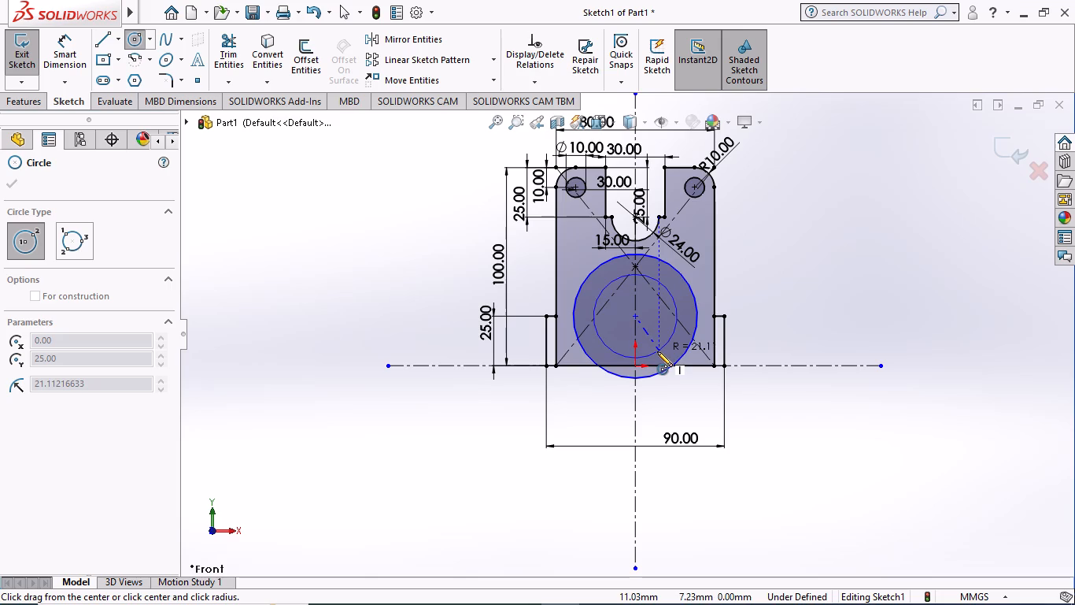
pyautogui.click(657, 351)
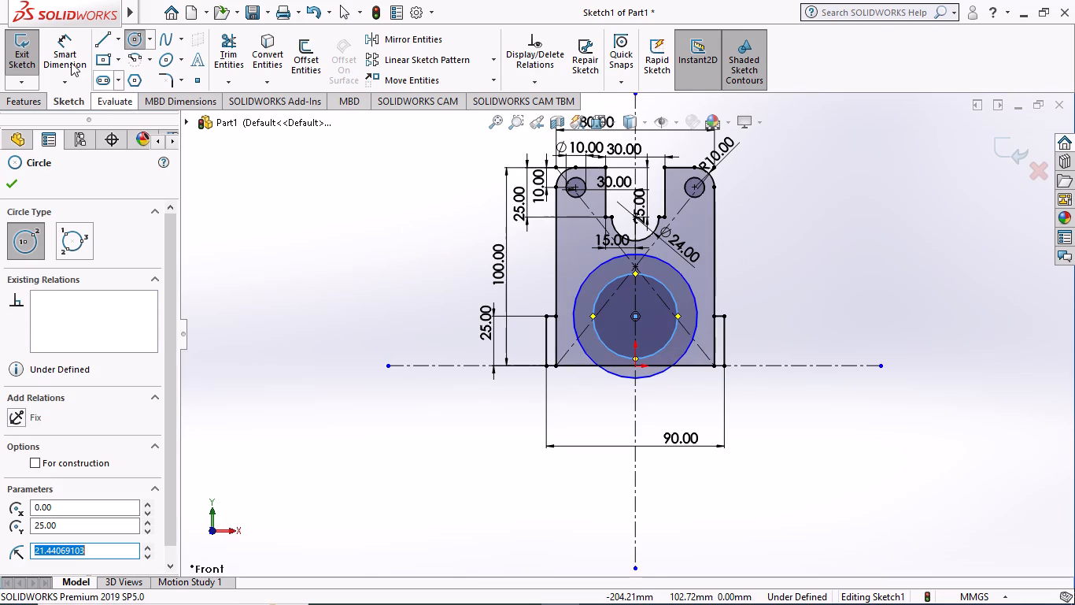
# Dimension the outer circle's diameter as 80 mm and the inner circle's diameter as 60 mm.
pyautogui.click(61, 37)
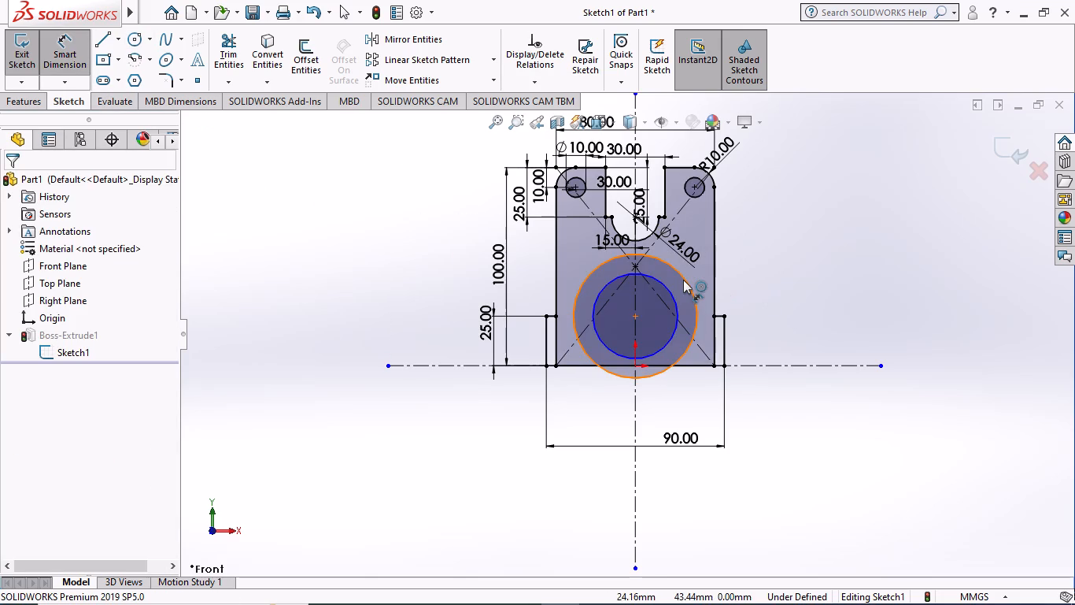
pyautogui.click(682, 278)
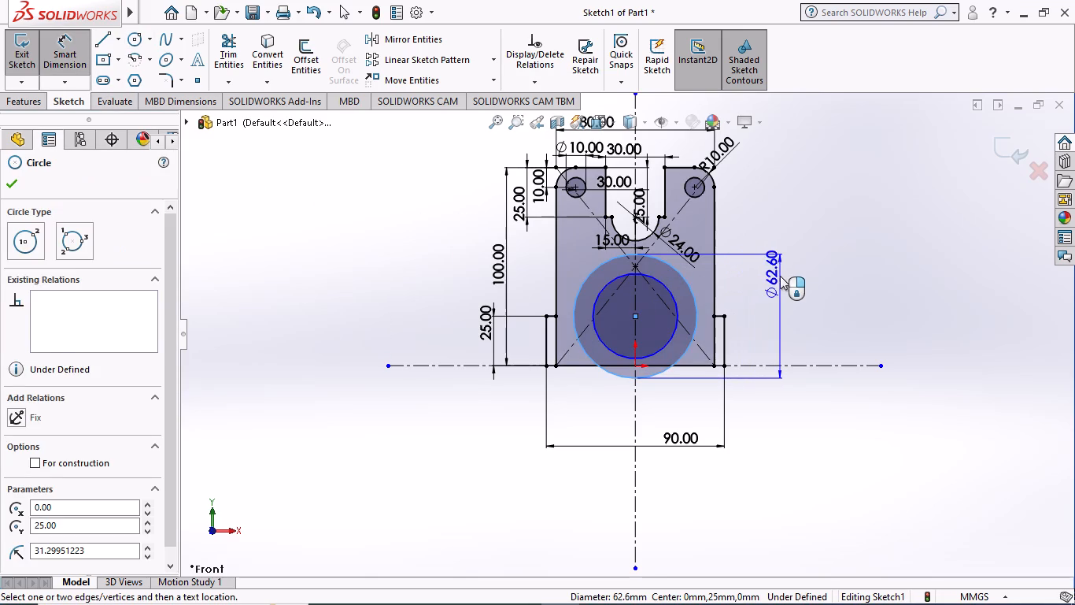
pyautogui.click(780, 276)
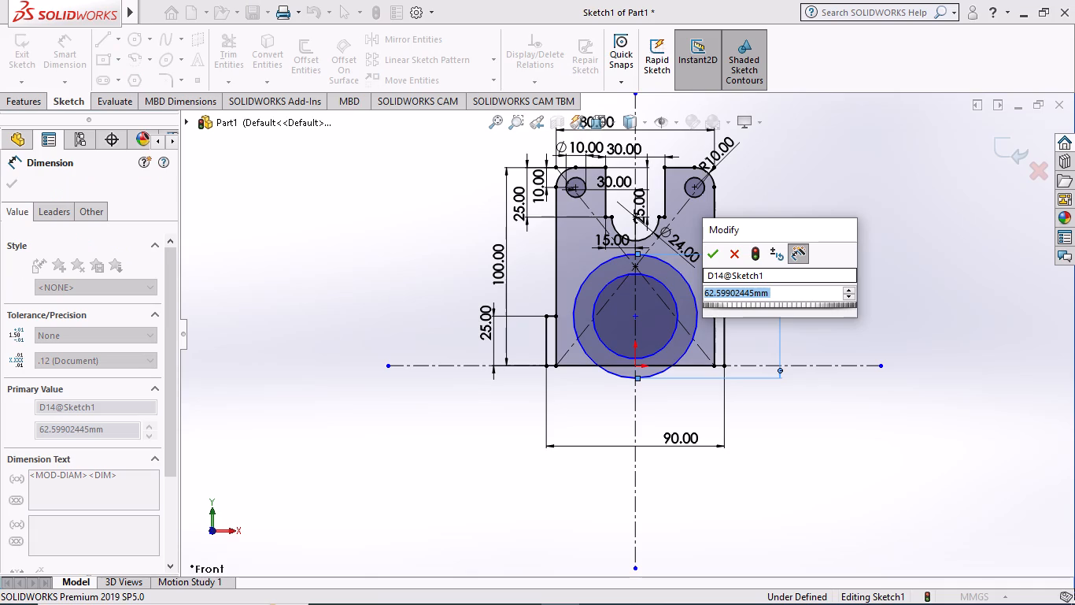
pyautogui.write('80')
pyautogui.press('Return')
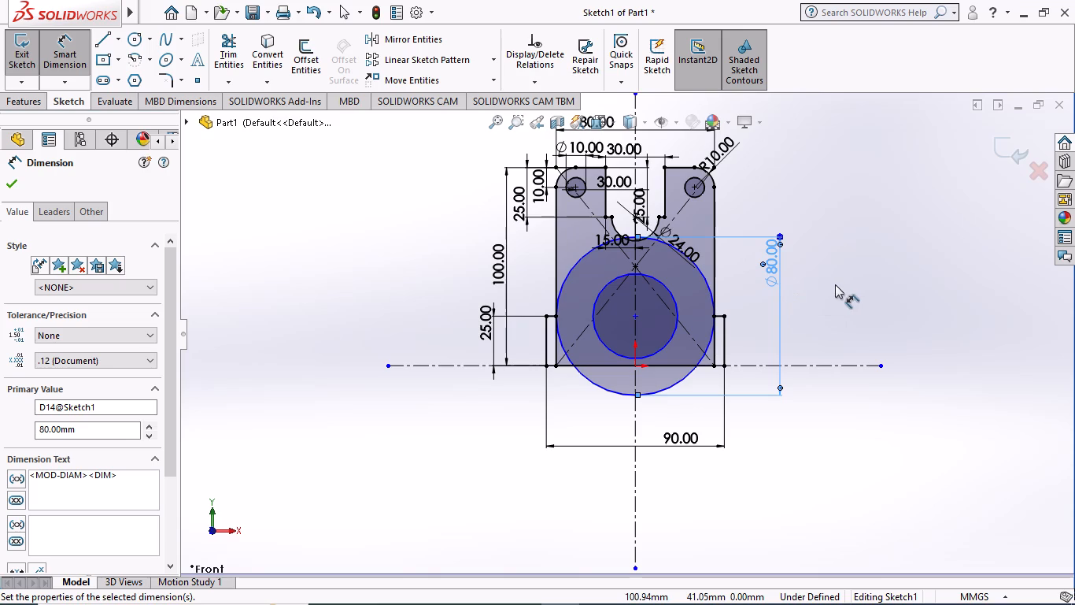
pyautogui.click(675, 299)
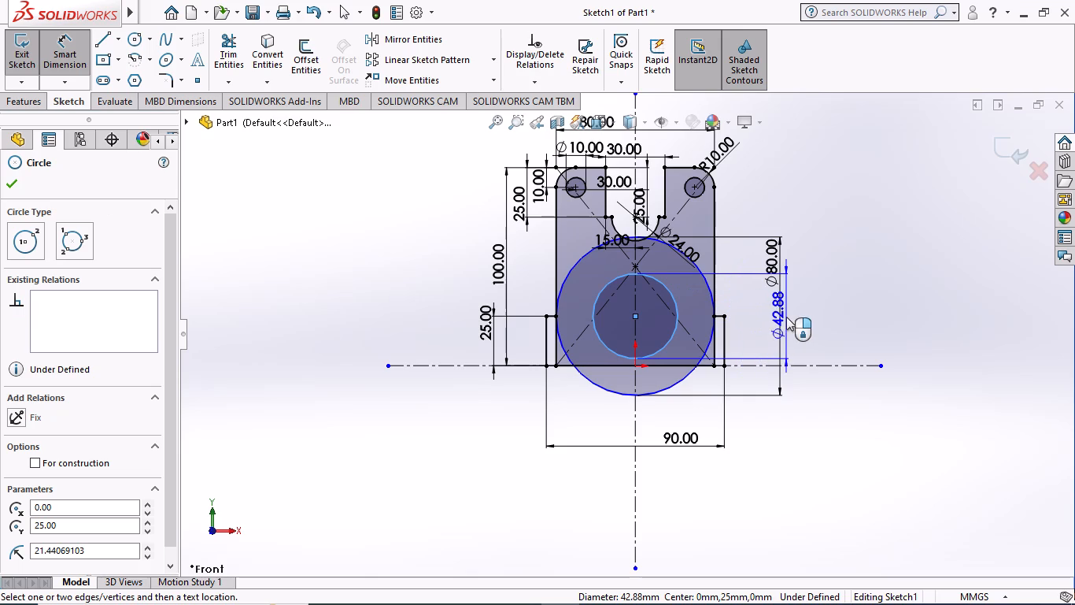
pyautogui.click(699, 308)
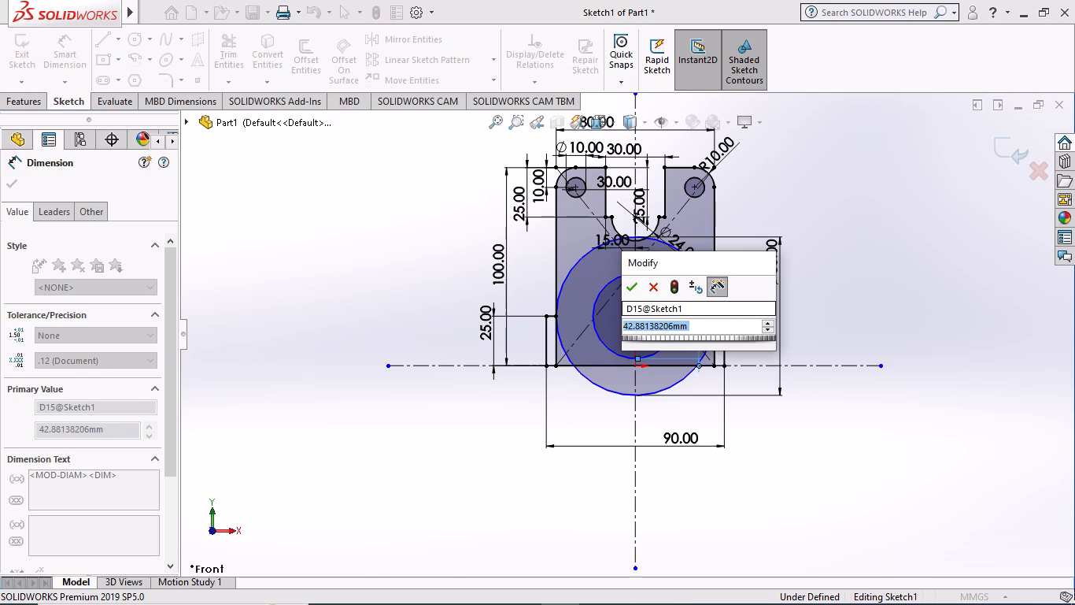
pyautogui.write('60')
pyautogui.press('Return')
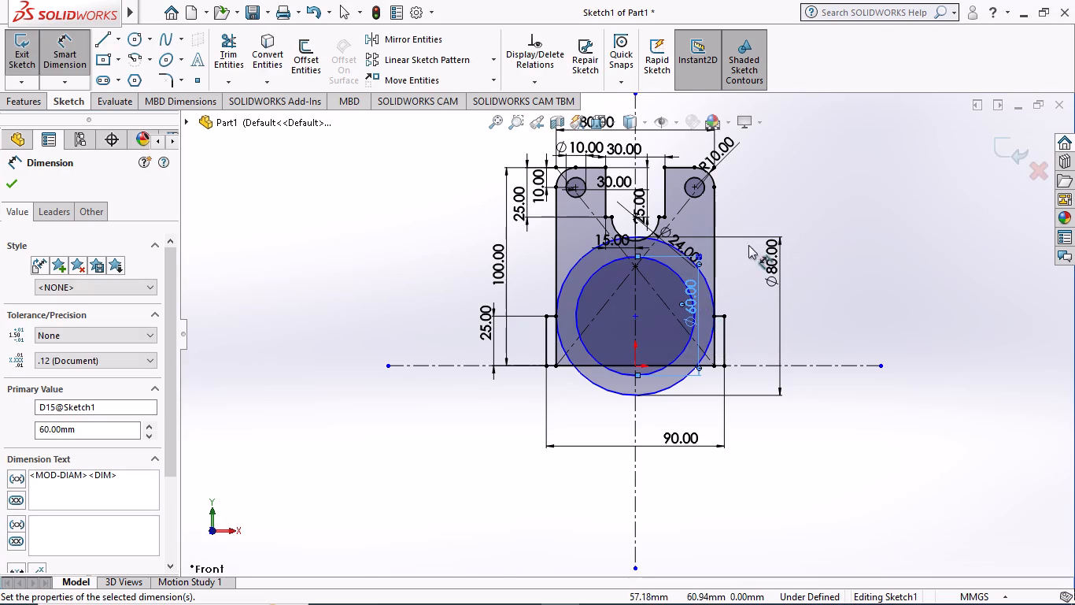
# Examine the area where the notch's 24 mm arc meets the top of the 80 mm circle, and the surrounding dimensions.
pyautogui.scroll(-7, 648, 262)
pyautogui.scroll(3, 622, 272)
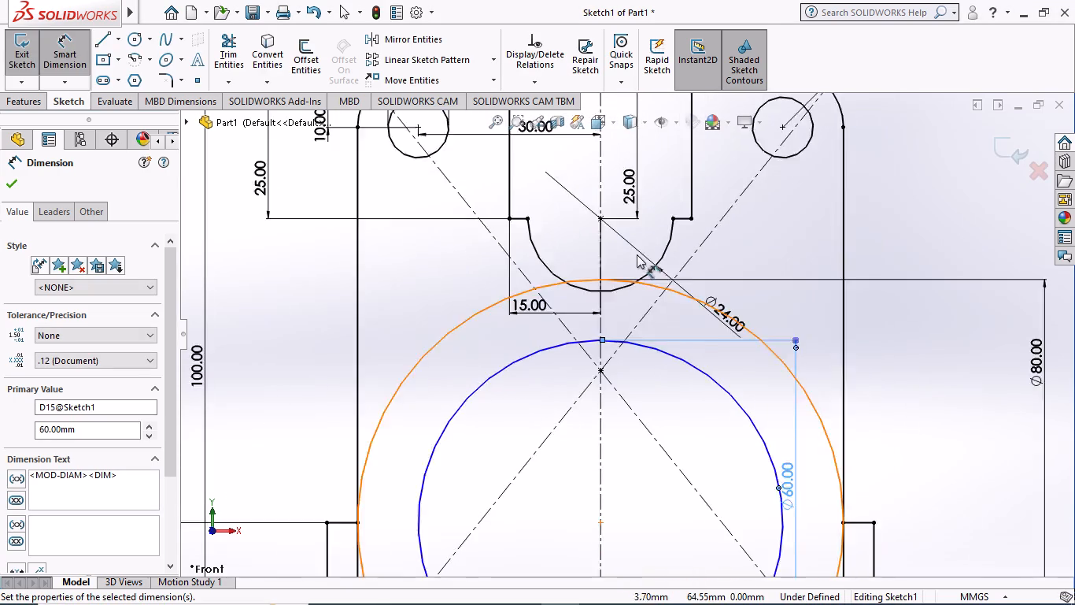
pyautogui.scroll(8, 637, 254)
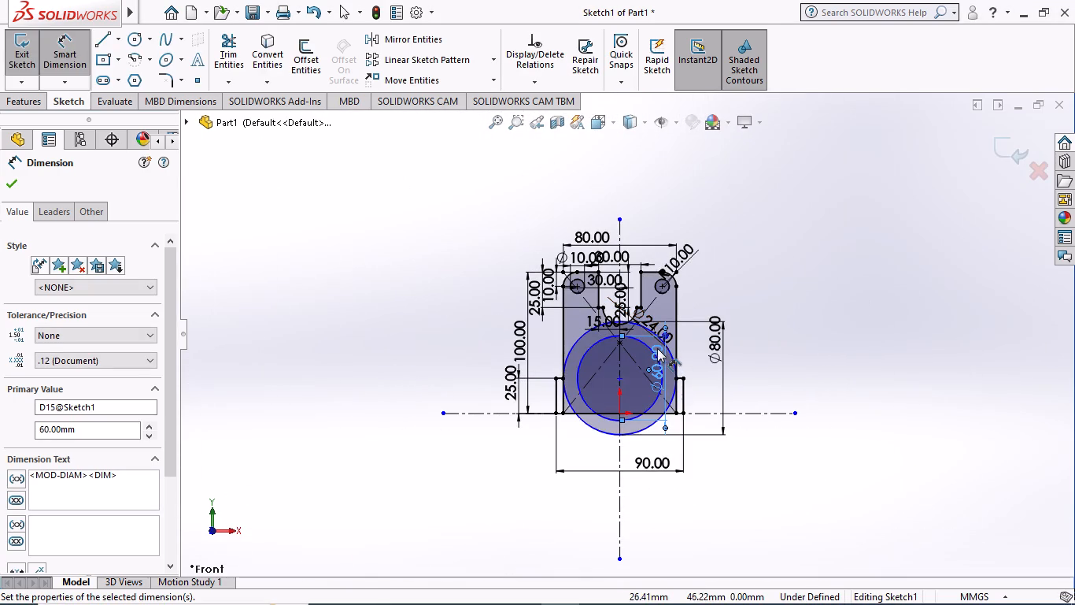
pyautogui.scroll(-7, 588, 307)
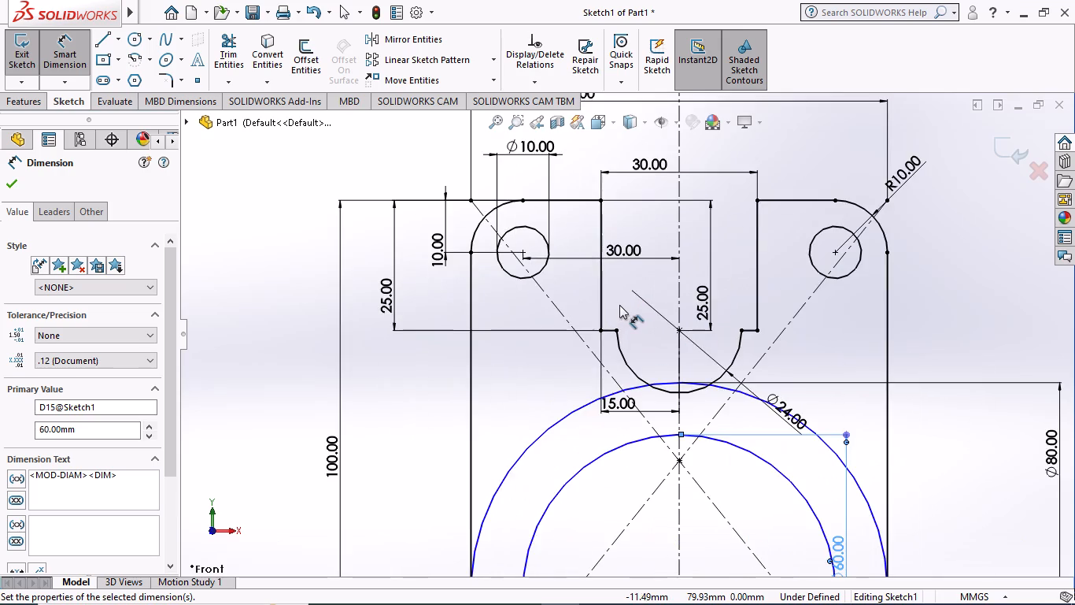
pyautogui.scroll(-1, 623, 306)
pyautogui.scroll(5, 635, 312)
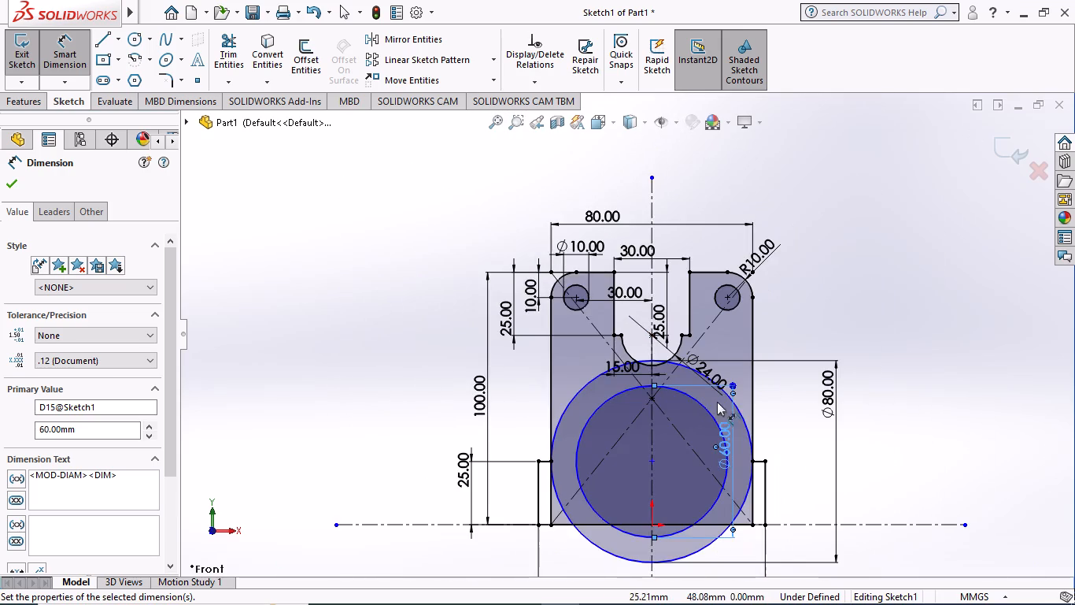
pyautogui.scroll(-2, 722, 395)
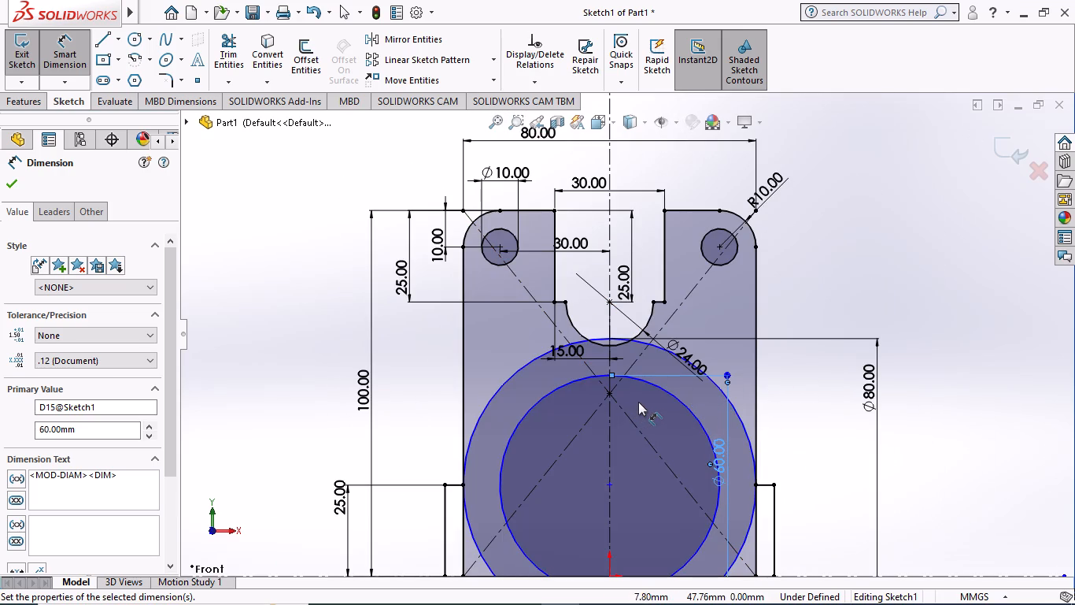
pyautogui.scroll(1, 634, 404)
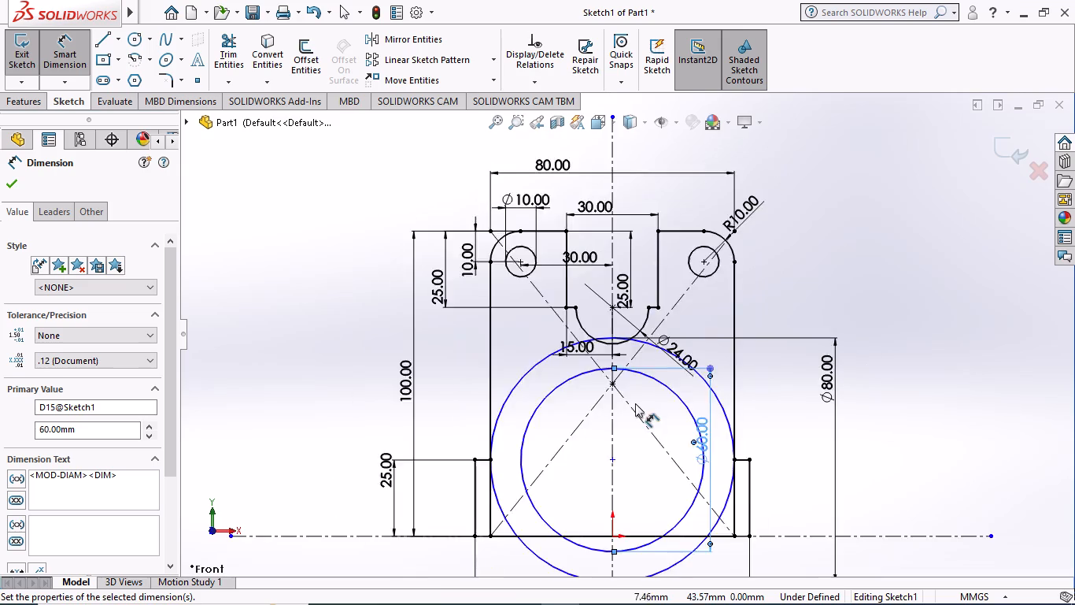
pyautogui.scroll(1, 635, 403)
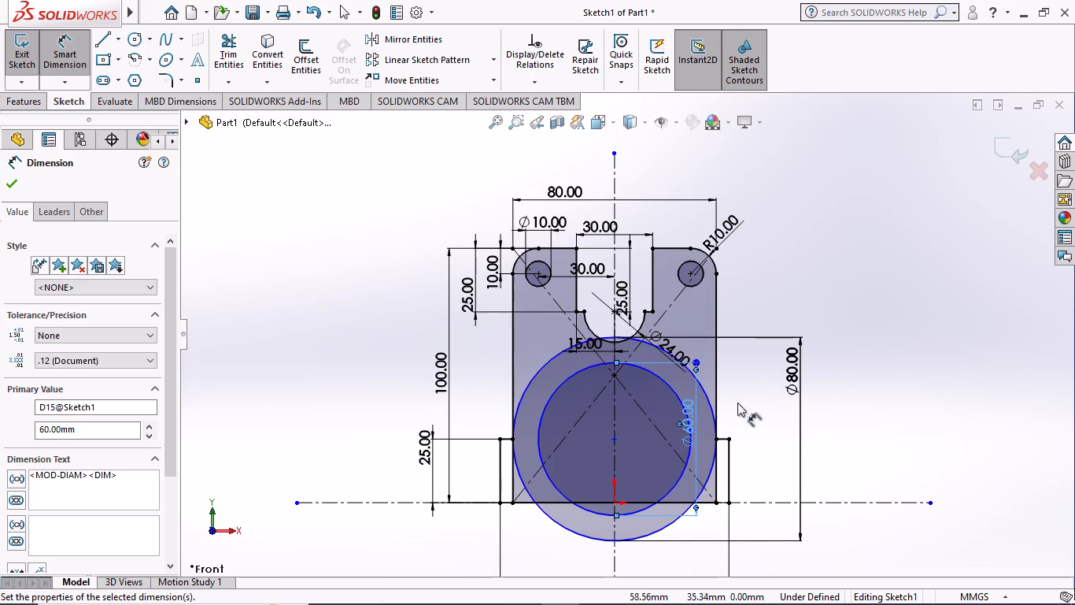
# Set the plate's overall height dimension to 125 mm.
pyautogui.doubleClick(438, 366)
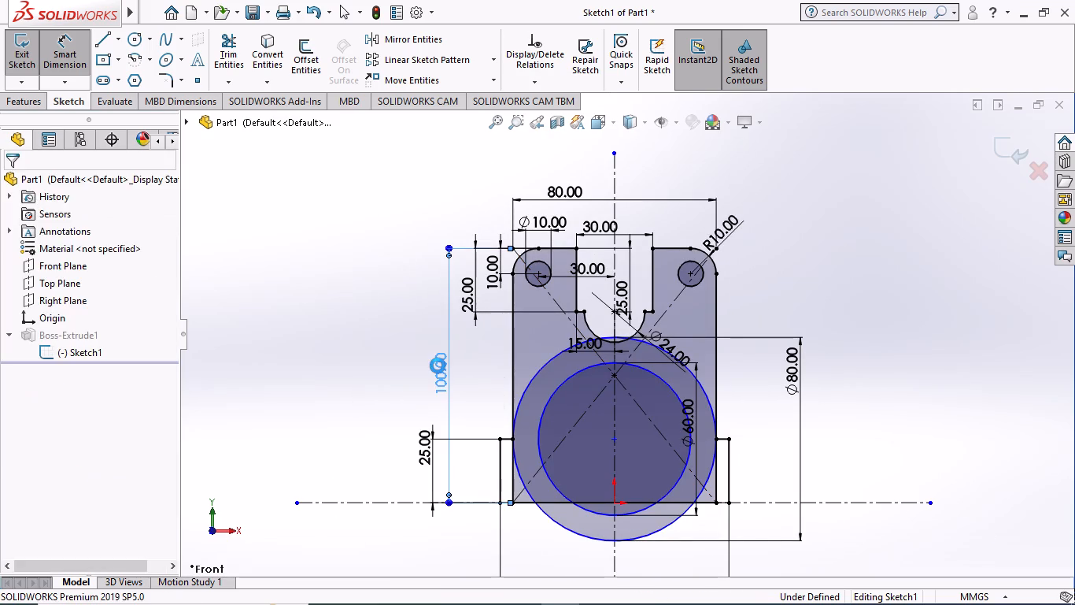
pyautogui.write('125')
pyautogui.press('Return')
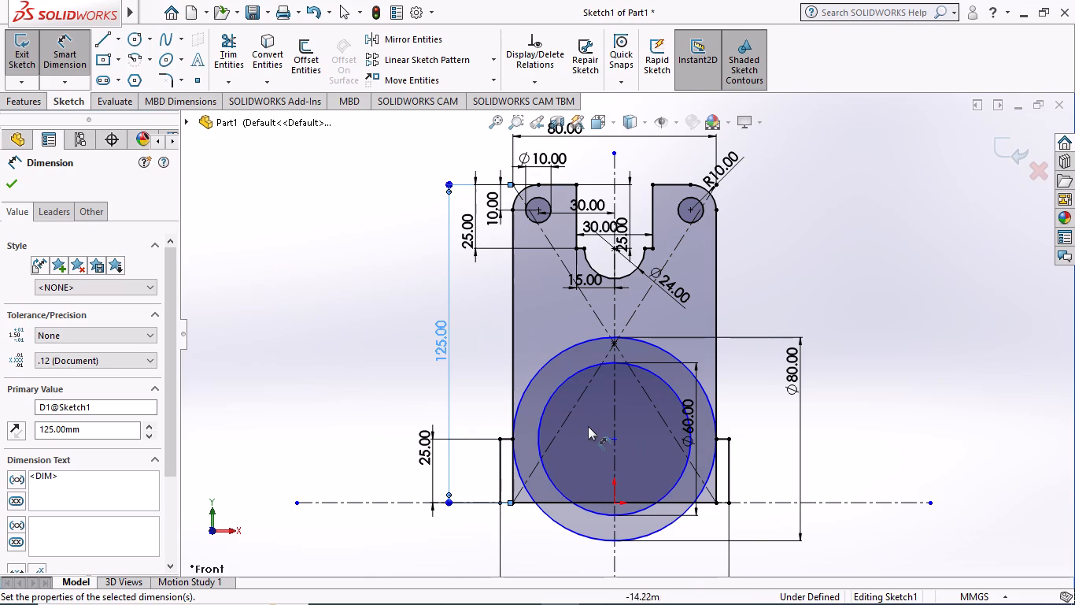
pyautogui.scroll(-1, 590, 427)
pyautogui.scroll(1, 677, 436)
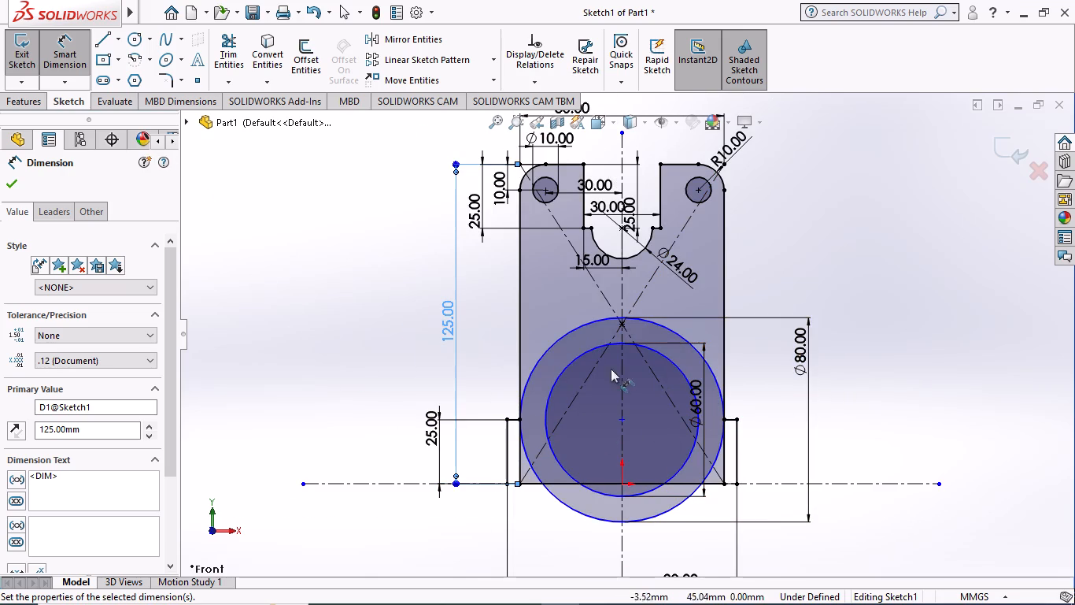
# Dimension the height of the concentric circles' center above the plate's bottom edge as 25 mm.
pyautogui.click(623, 418)
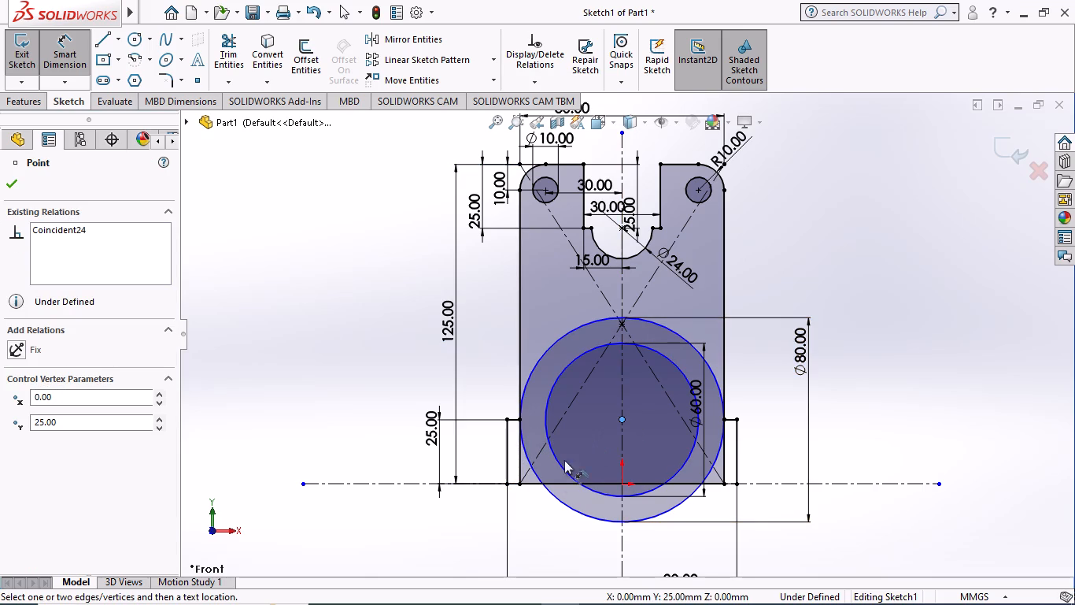
pyautogui.click(527, 482)
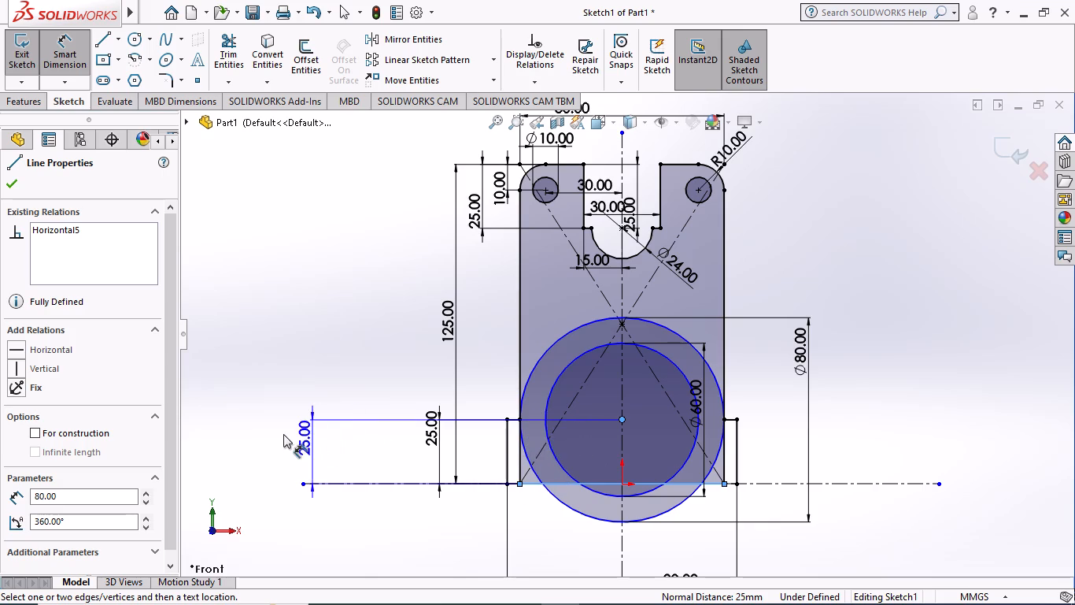
pyautogui.click(344, 440)
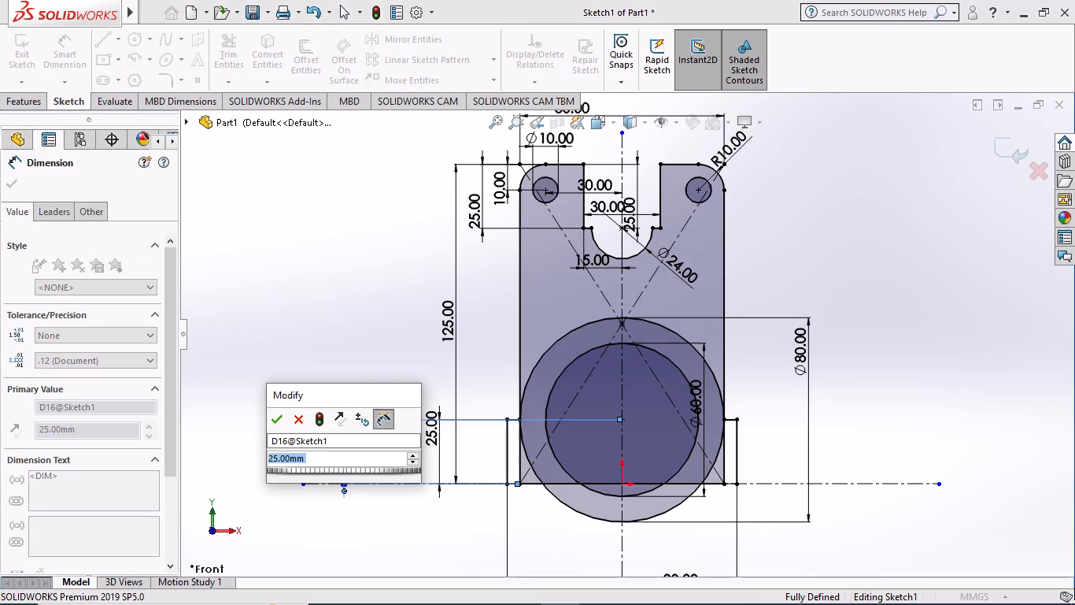
pyautogui.click(274, 415)
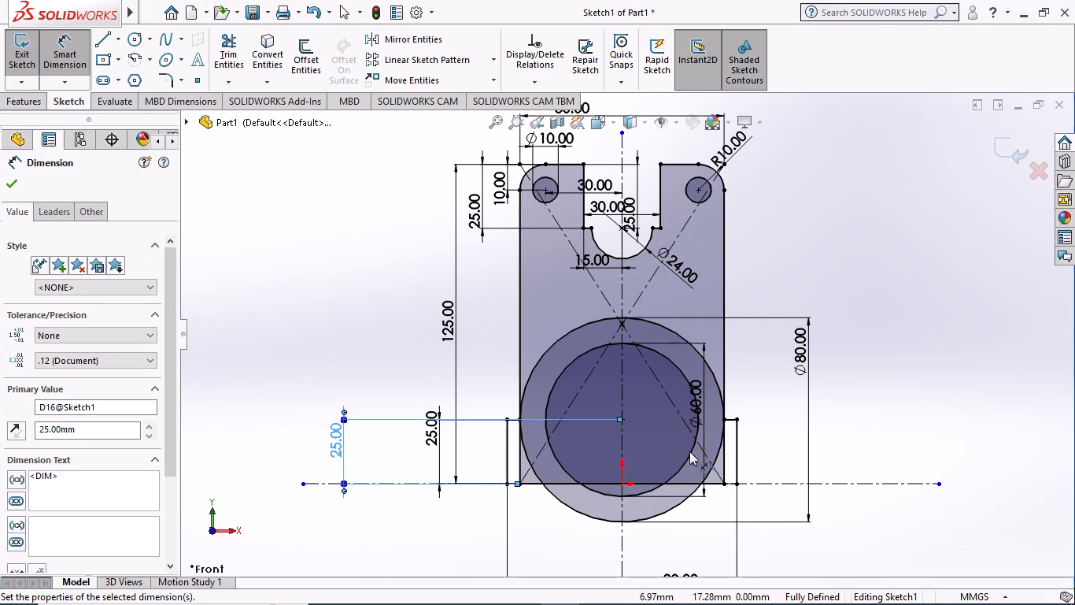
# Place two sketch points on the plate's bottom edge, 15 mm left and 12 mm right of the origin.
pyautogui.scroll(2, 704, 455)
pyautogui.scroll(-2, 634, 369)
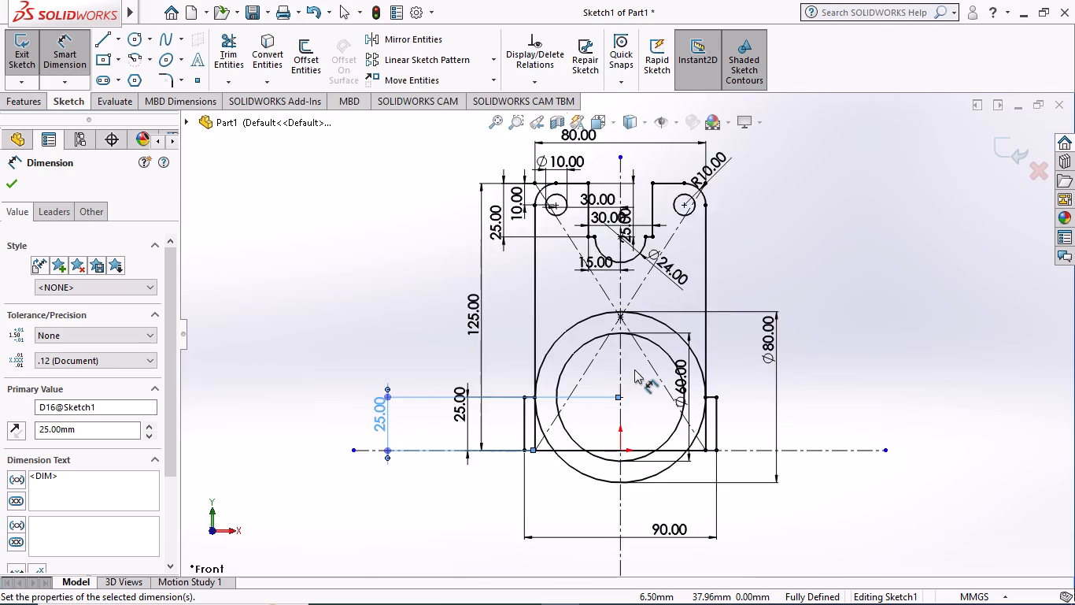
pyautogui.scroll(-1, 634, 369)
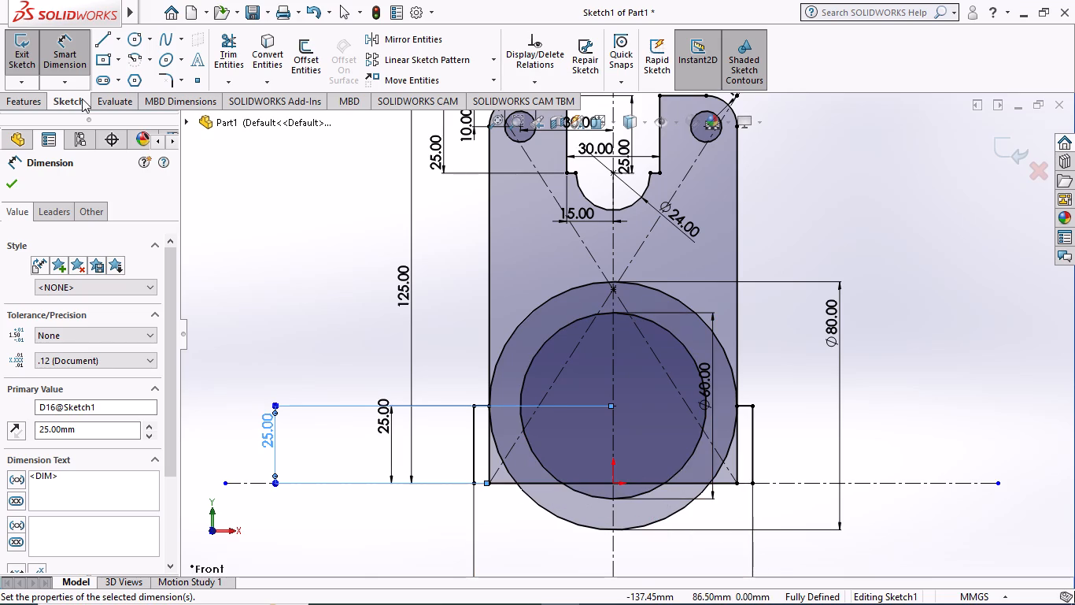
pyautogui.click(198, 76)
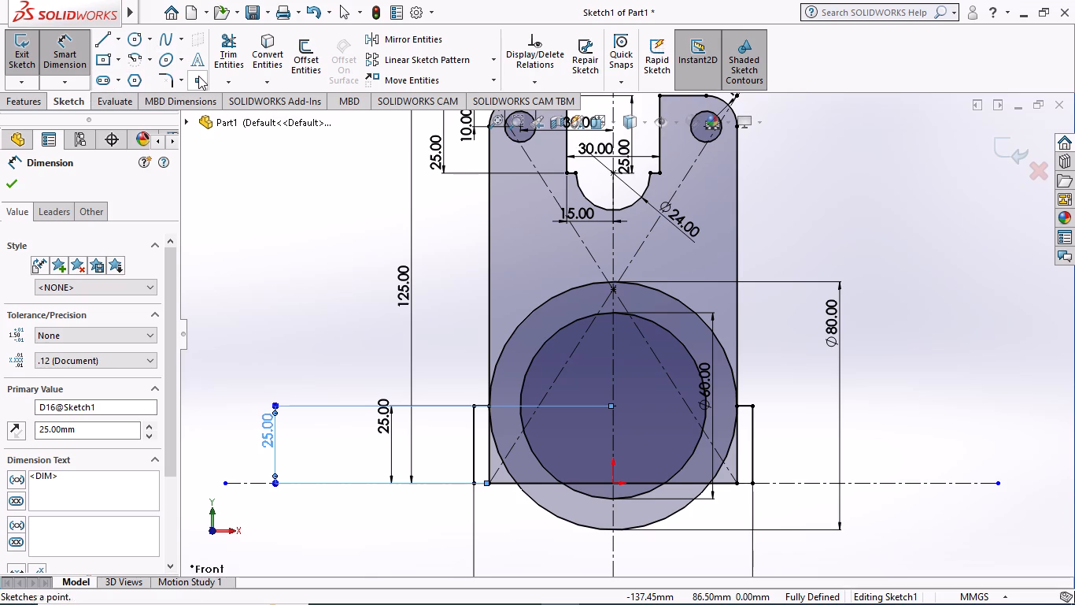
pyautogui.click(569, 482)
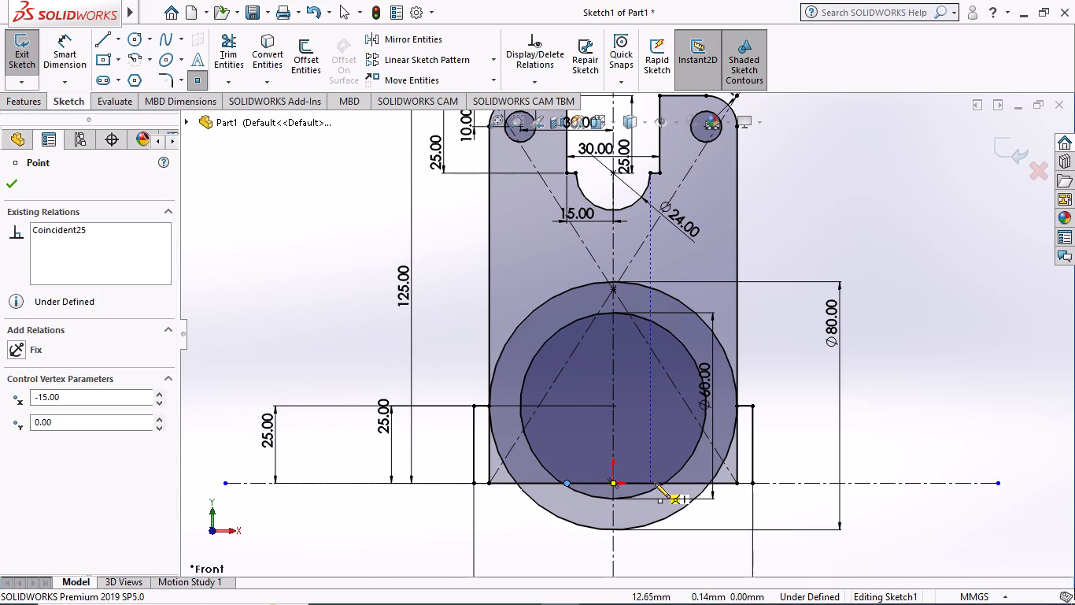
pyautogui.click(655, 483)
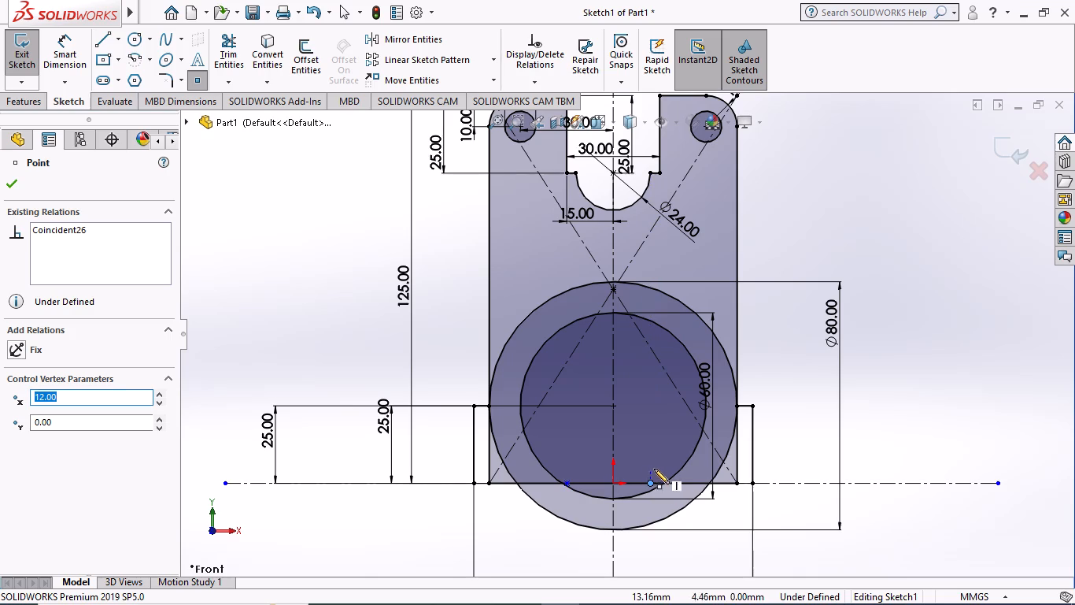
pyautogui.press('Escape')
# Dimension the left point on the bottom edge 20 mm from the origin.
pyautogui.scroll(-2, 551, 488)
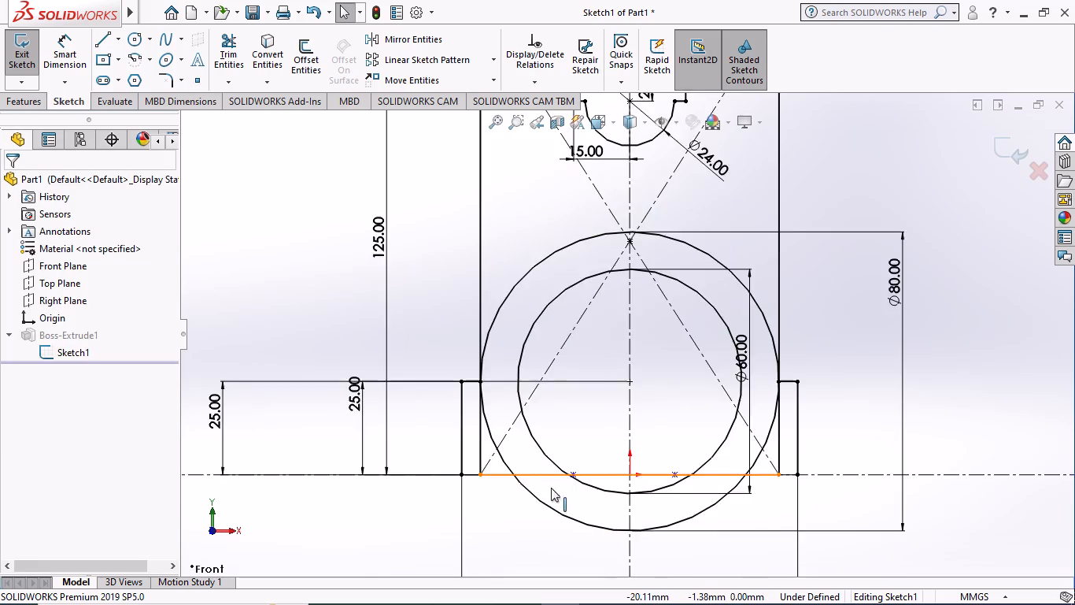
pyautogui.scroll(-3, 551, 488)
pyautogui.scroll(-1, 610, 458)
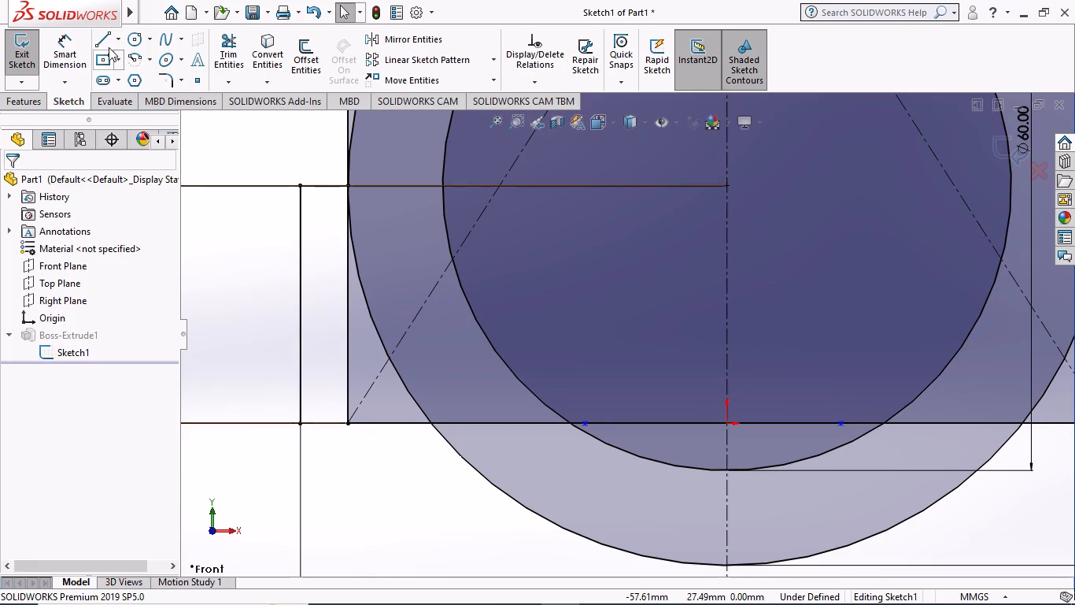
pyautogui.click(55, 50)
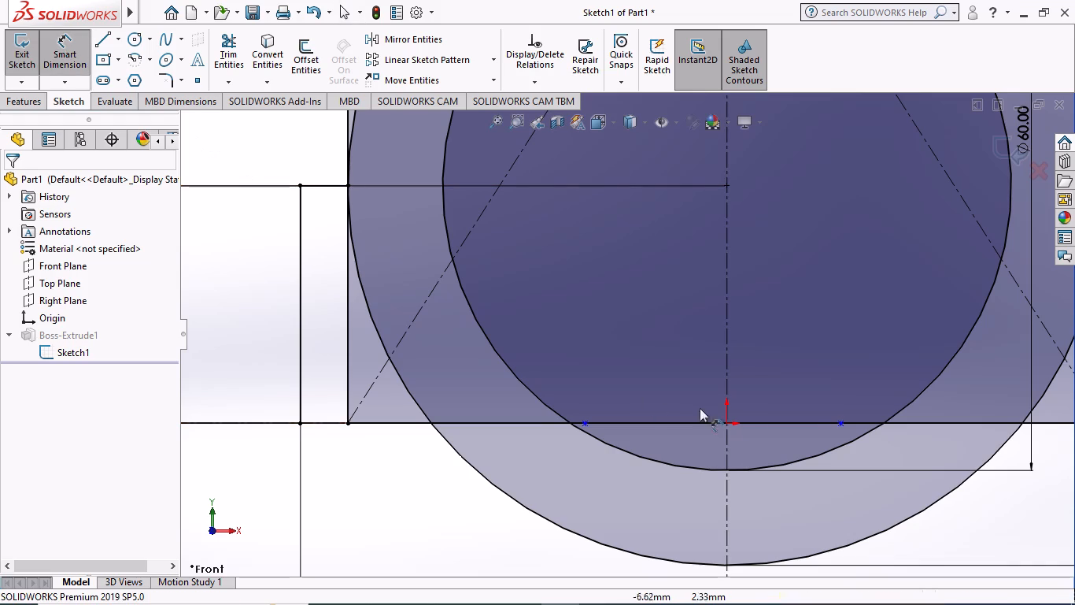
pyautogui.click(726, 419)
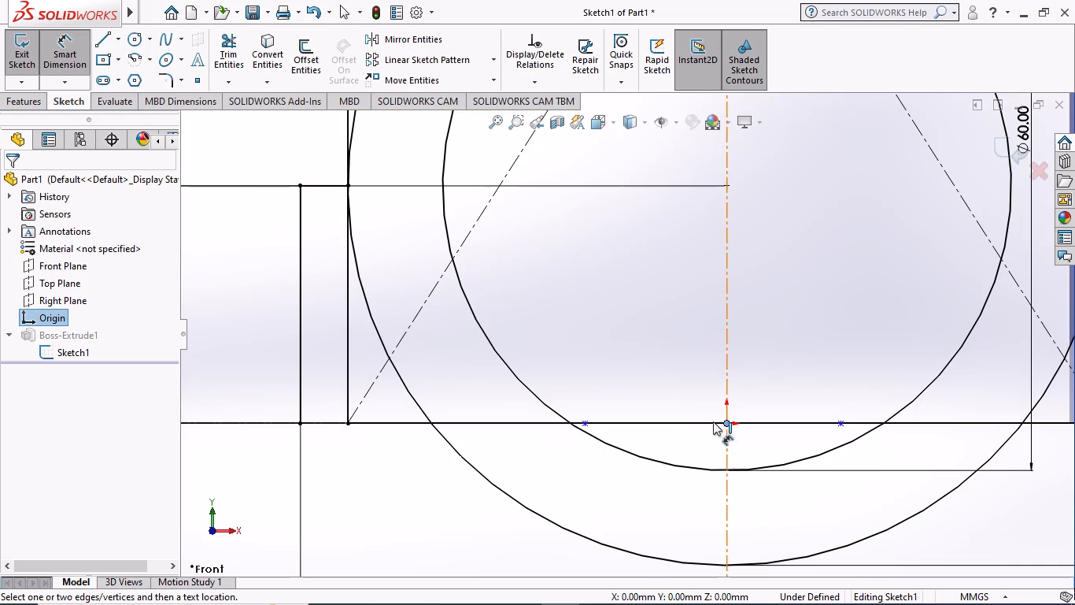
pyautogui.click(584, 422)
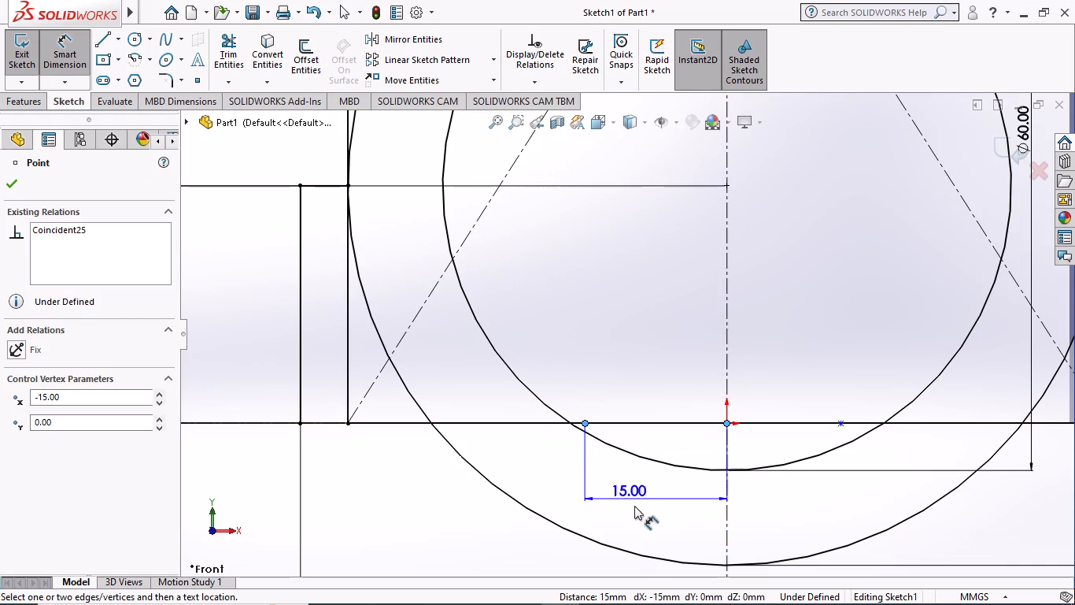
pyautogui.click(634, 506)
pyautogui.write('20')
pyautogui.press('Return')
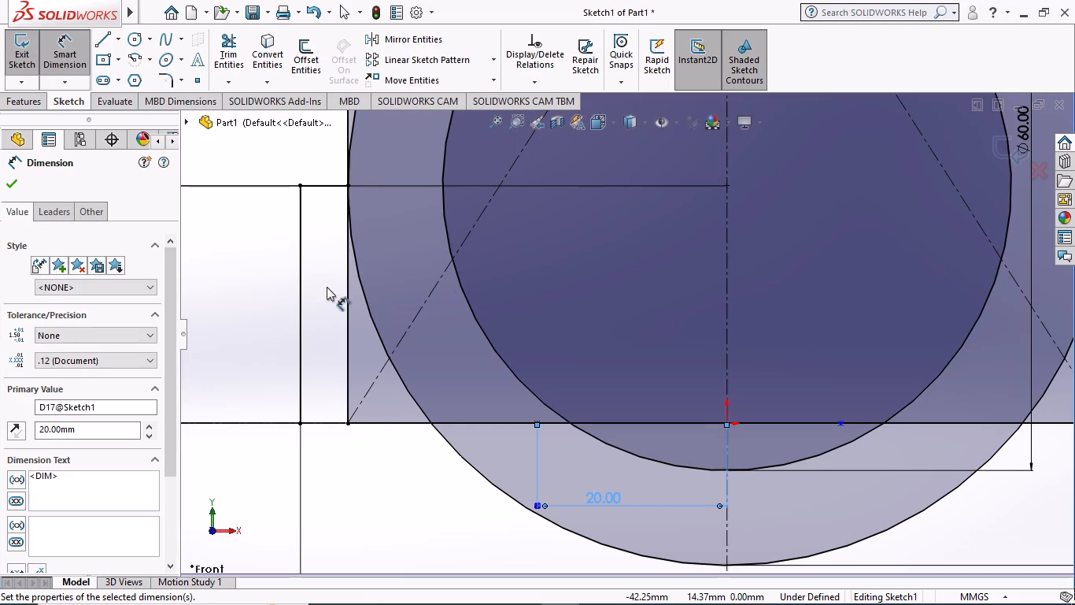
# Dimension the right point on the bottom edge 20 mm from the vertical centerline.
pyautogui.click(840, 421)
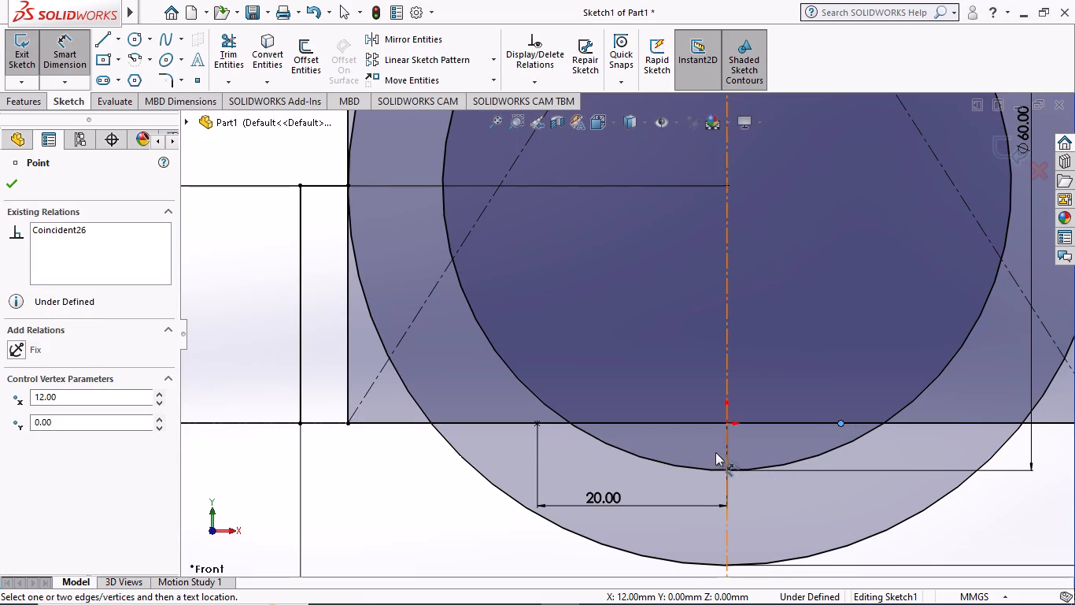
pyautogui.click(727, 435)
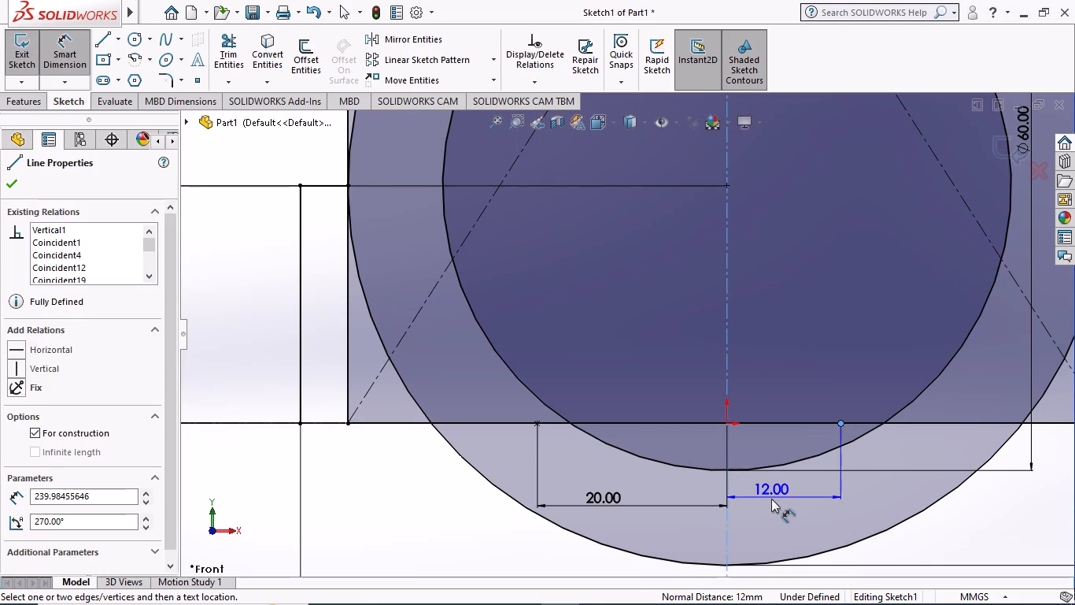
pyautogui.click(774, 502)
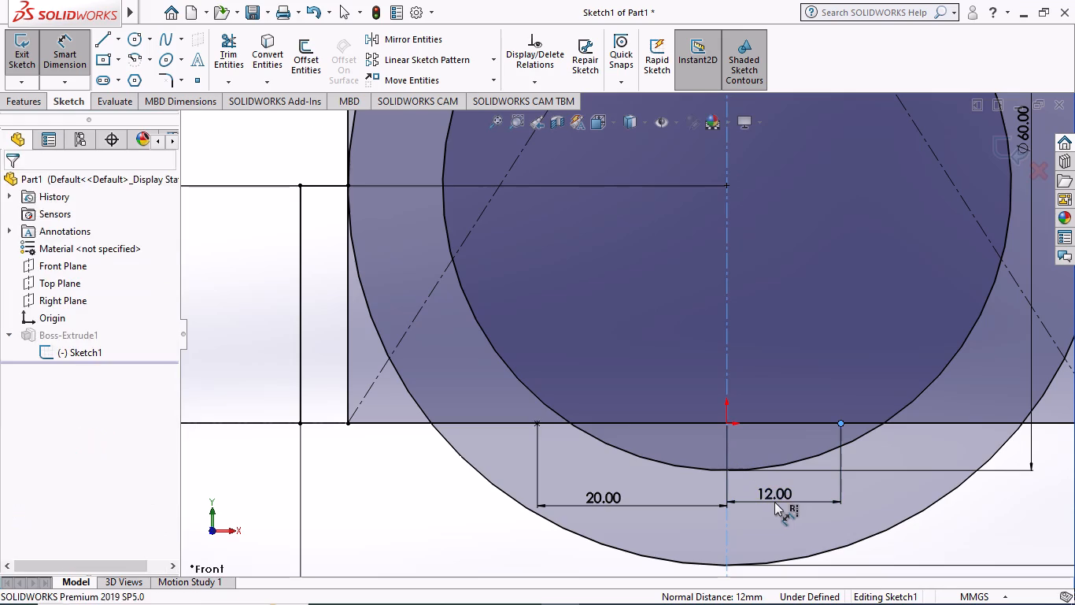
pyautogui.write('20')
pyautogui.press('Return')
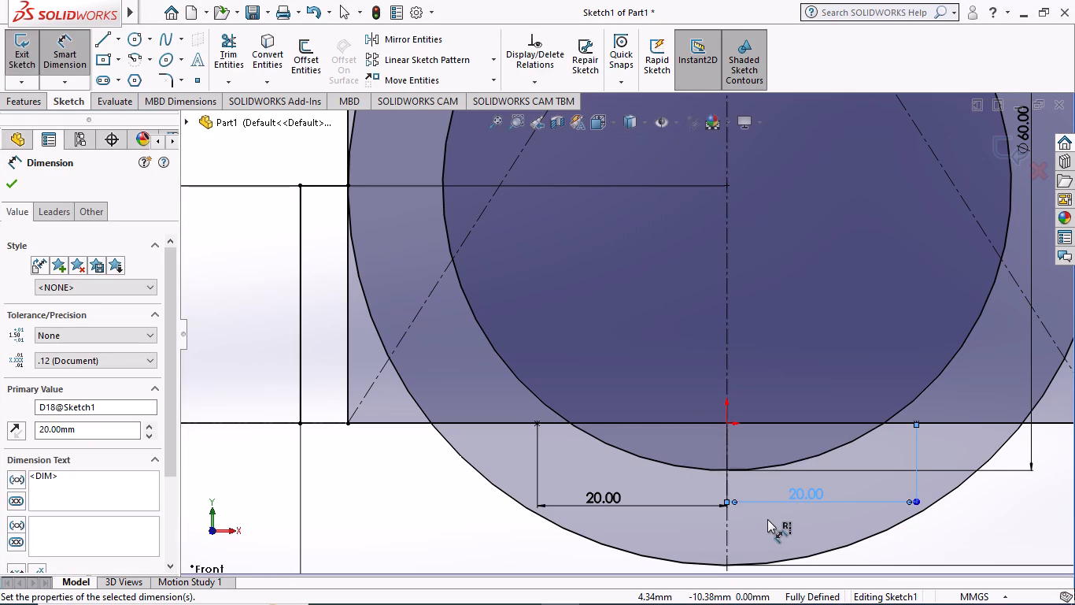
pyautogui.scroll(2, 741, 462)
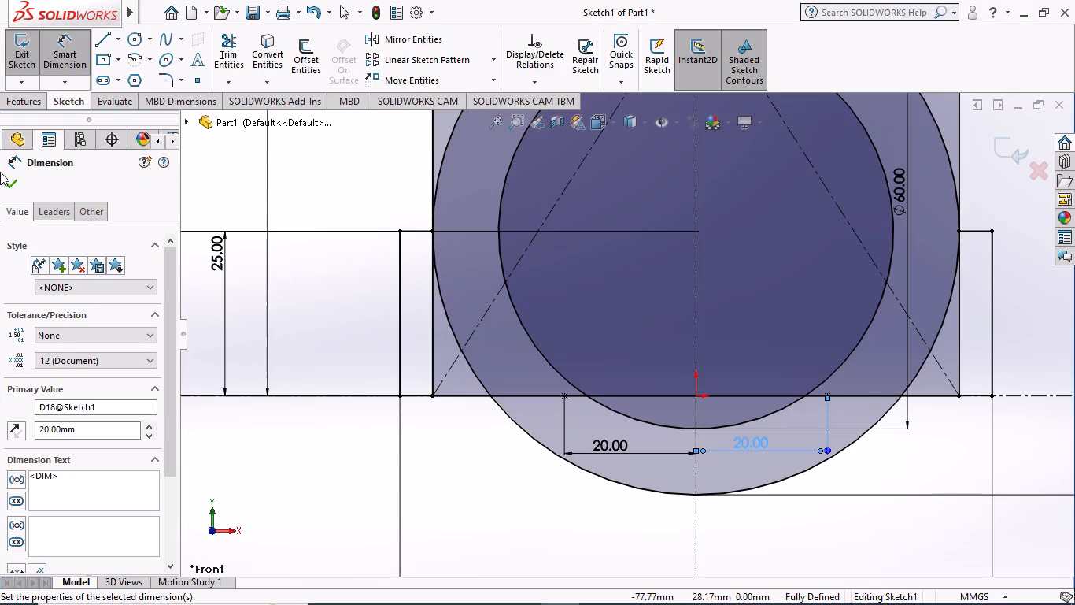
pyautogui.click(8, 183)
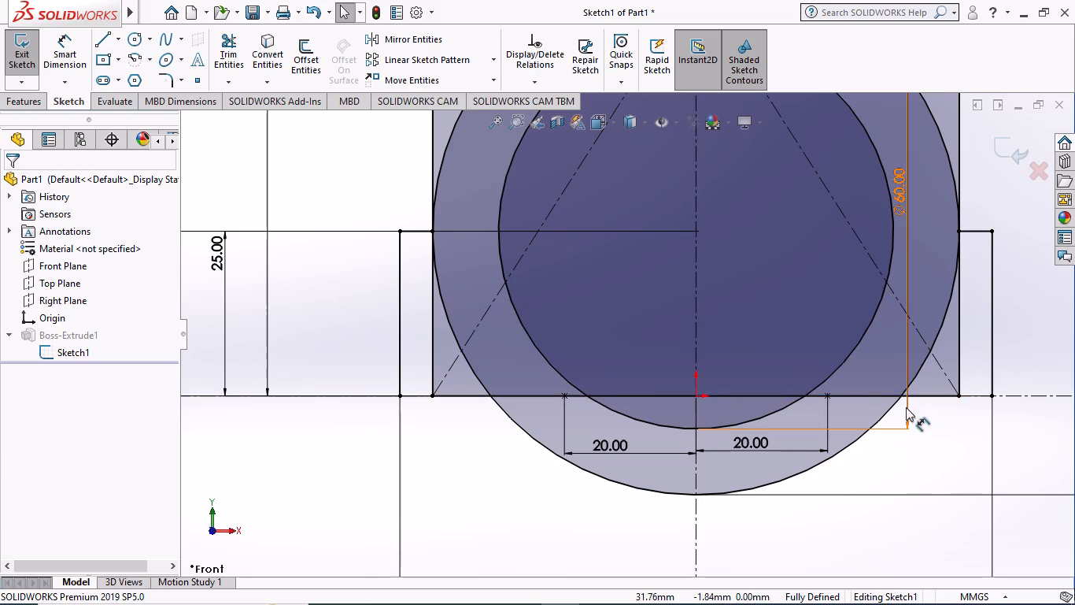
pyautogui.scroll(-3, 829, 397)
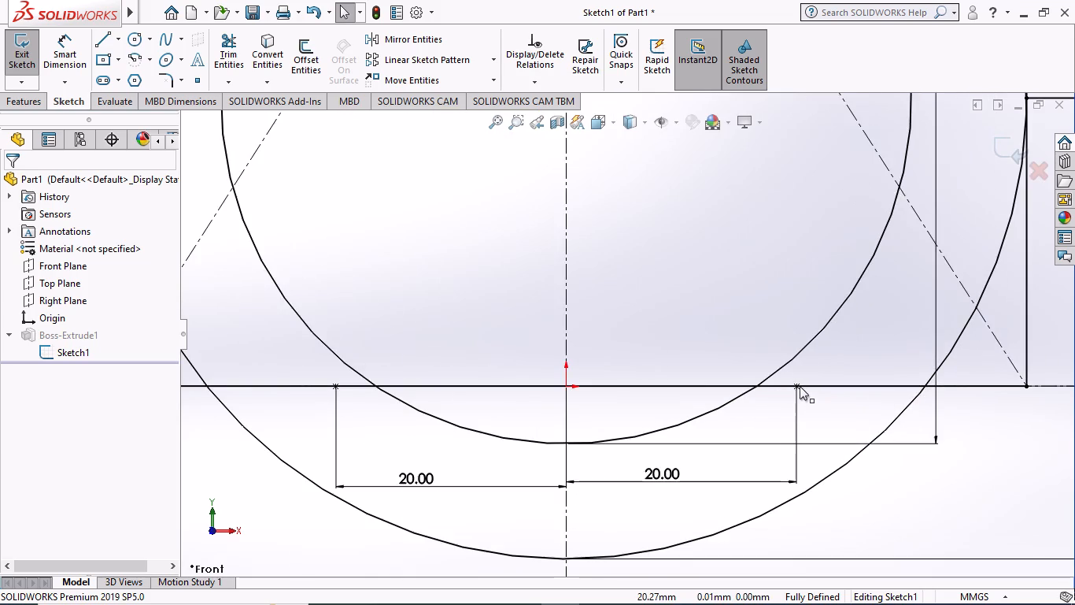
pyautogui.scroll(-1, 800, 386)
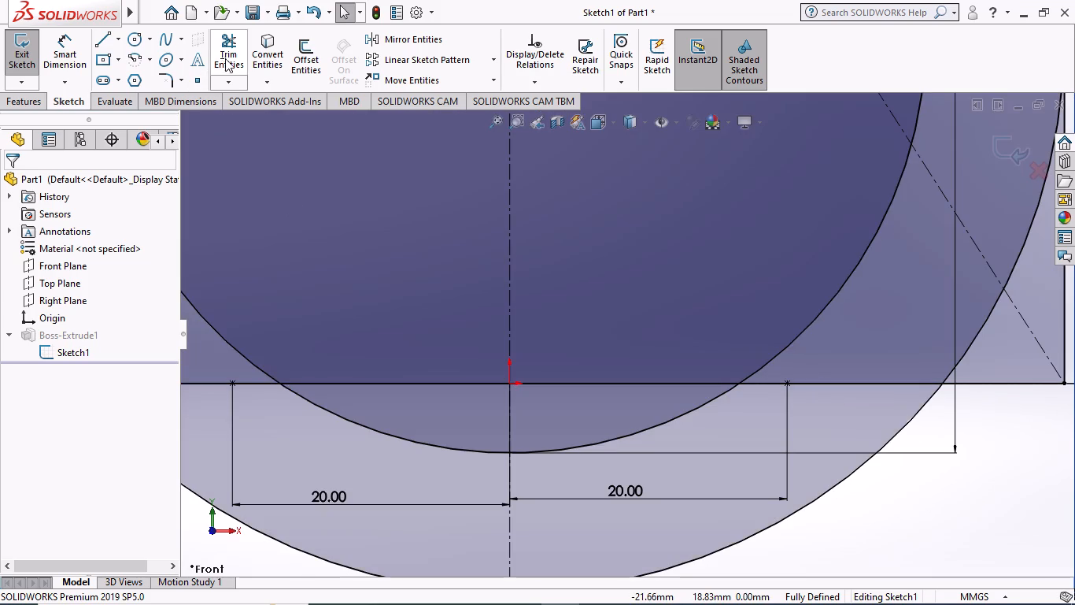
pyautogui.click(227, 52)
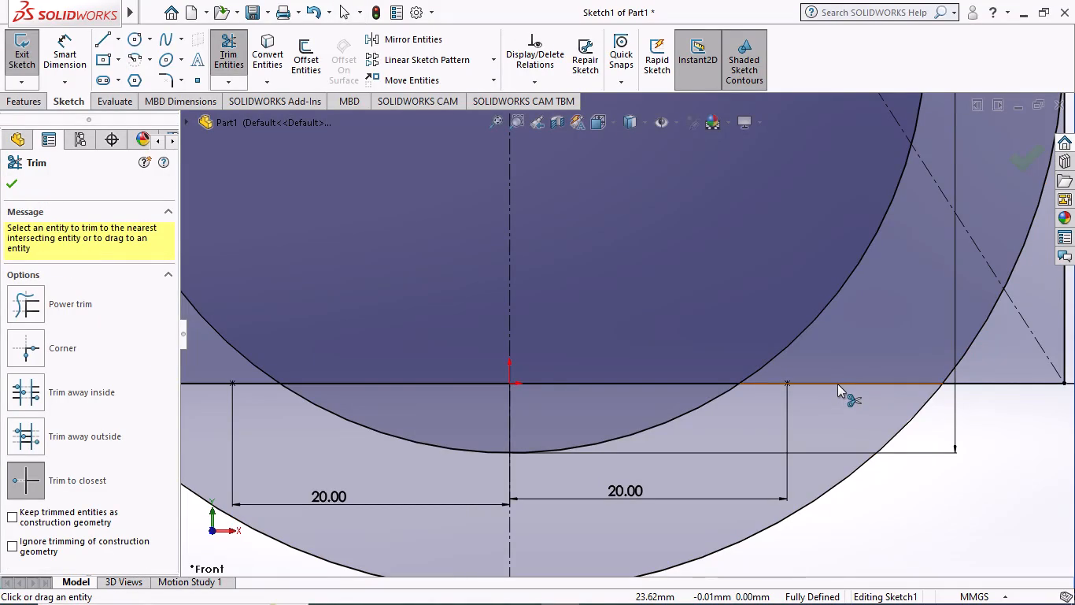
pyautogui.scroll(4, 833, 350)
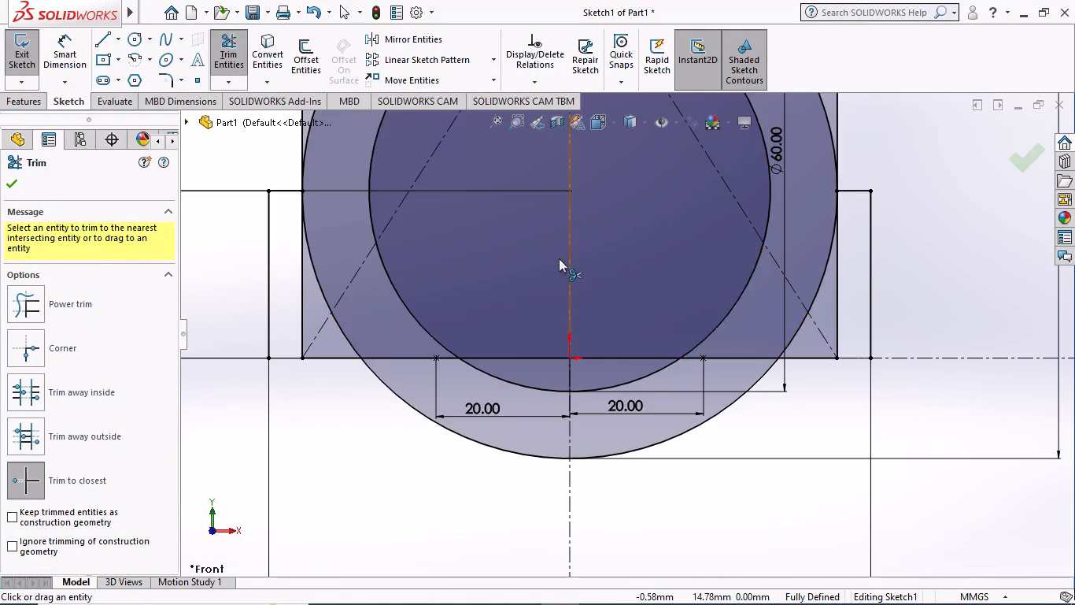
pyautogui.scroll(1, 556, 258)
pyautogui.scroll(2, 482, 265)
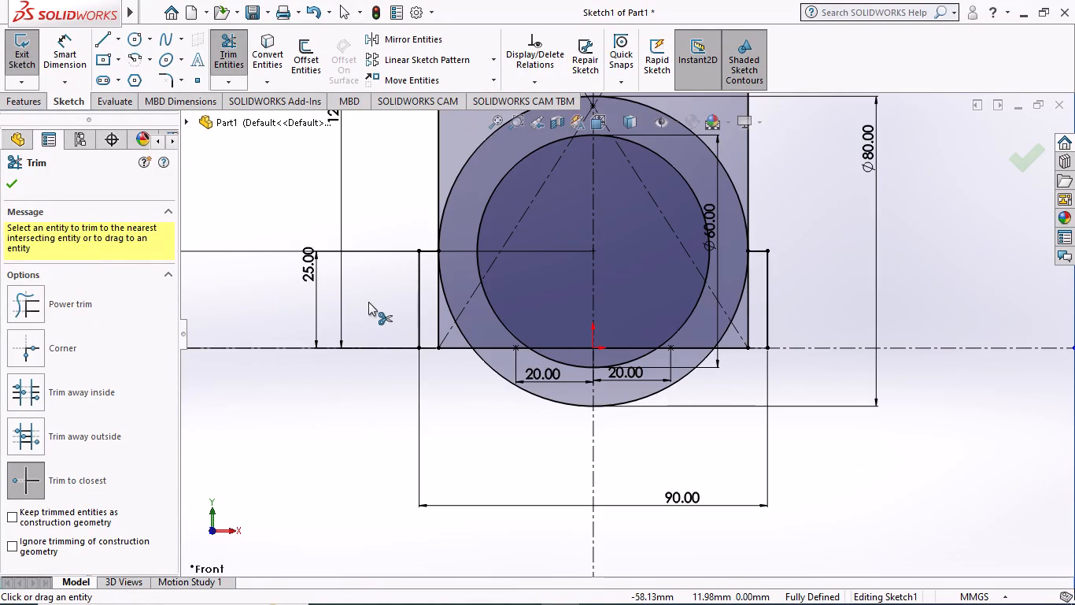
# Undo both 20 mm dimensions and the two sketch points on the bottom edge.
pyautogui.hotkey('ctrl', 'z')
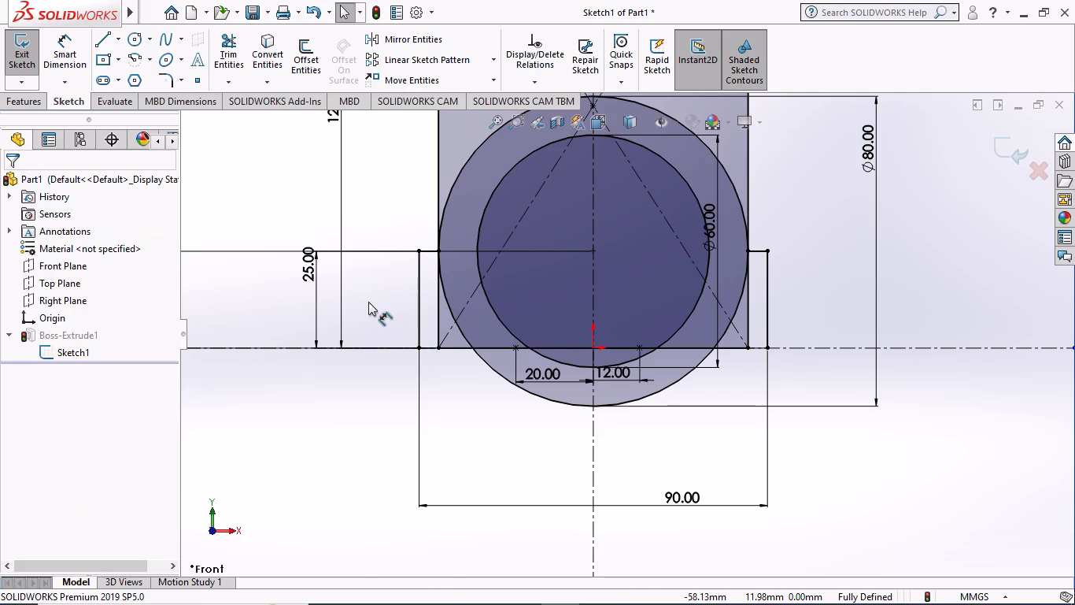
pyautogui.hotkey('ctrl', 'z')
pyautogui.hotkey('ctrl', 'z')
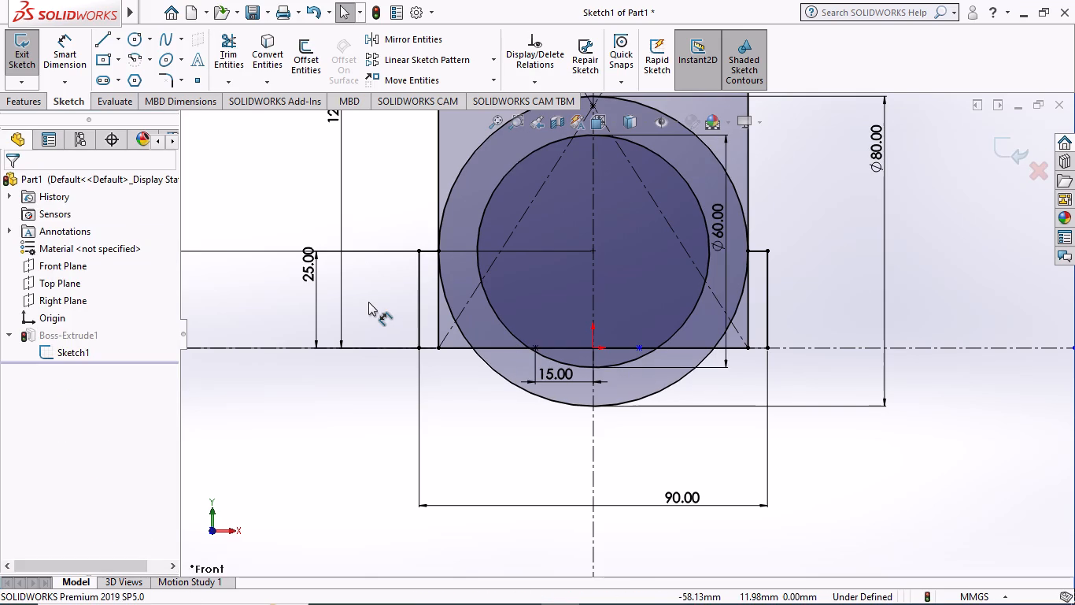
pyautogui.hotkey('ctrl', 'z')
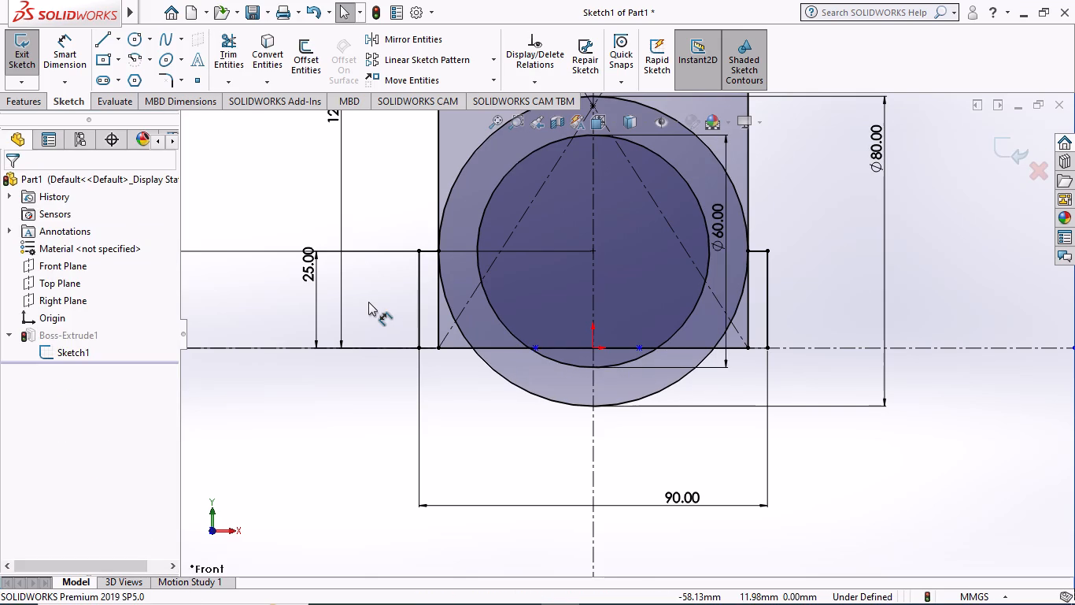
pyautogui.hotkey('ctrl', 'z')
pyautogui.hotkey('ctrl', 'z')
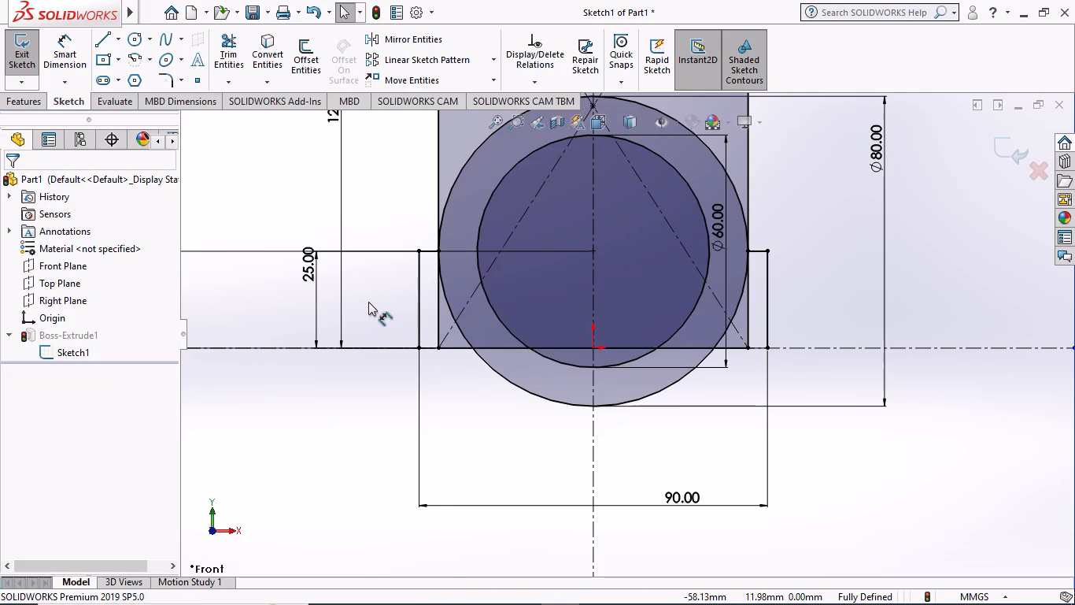
# Trim away all segments of the plate's bottom edge between the two base steps, through both concentric circles.
pyautogui.scroll(-2, 601, 340)
pyautogui.scroll(1, 678, 377)
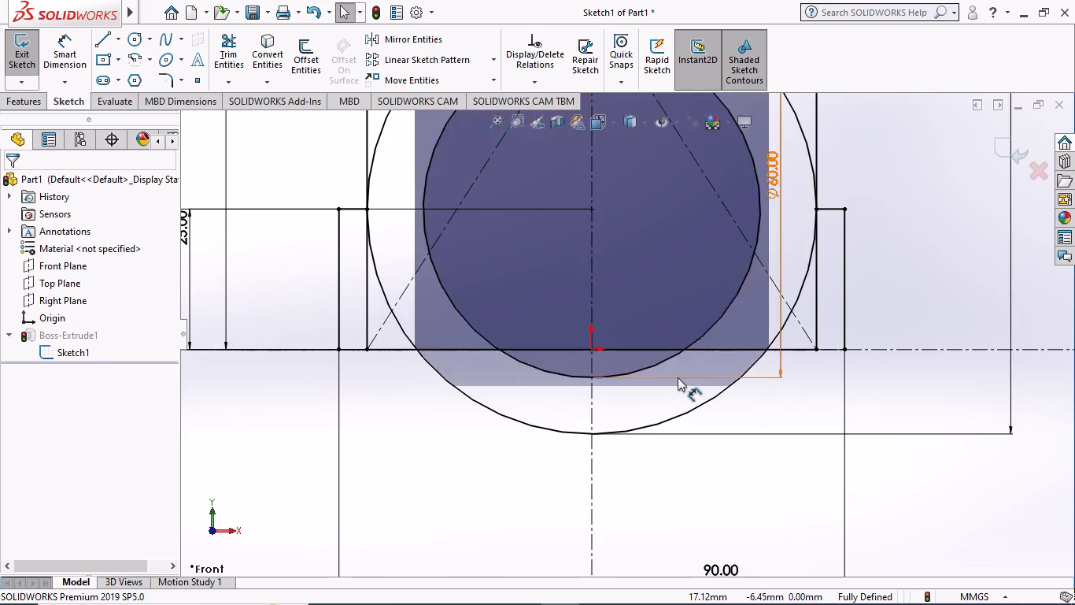
pyautogui.scroll(3, 678, 377)
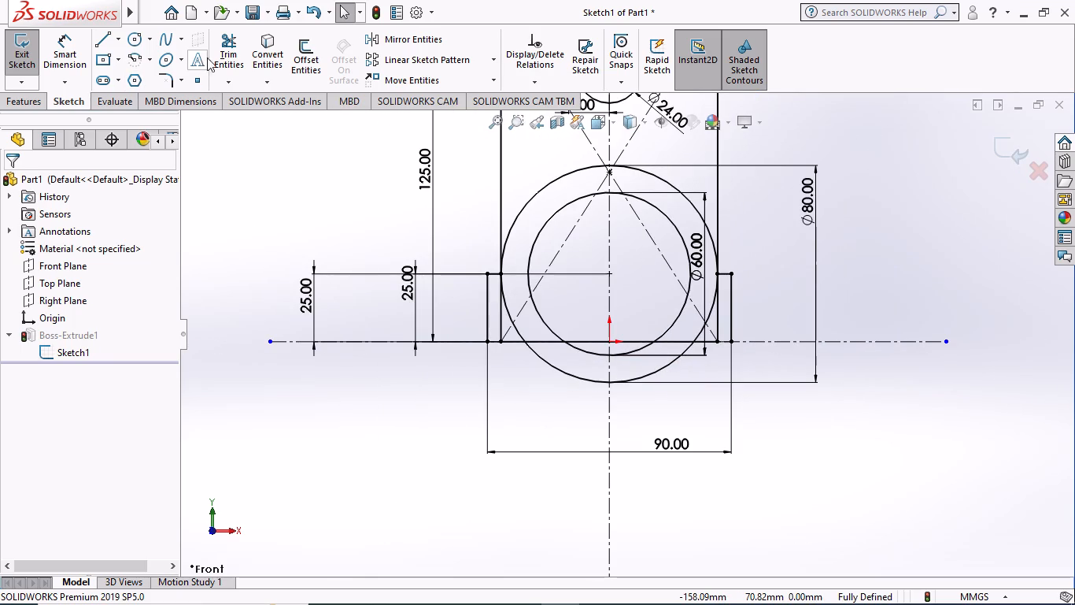
pyautogui.click(231, 51)
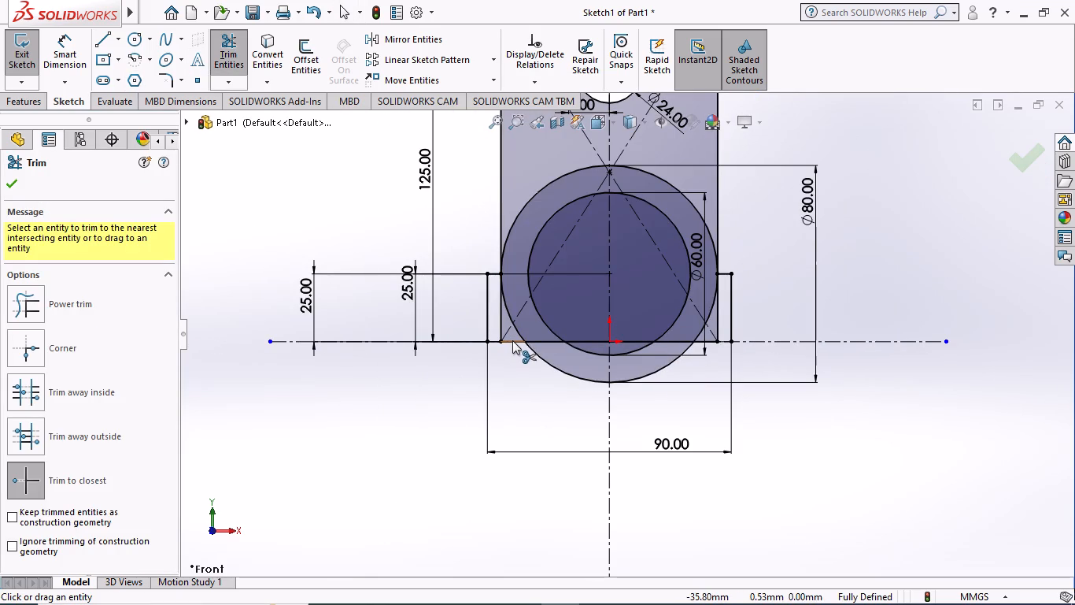
pyautogui.click(512, 340)
pyautogui.click(534, 340)
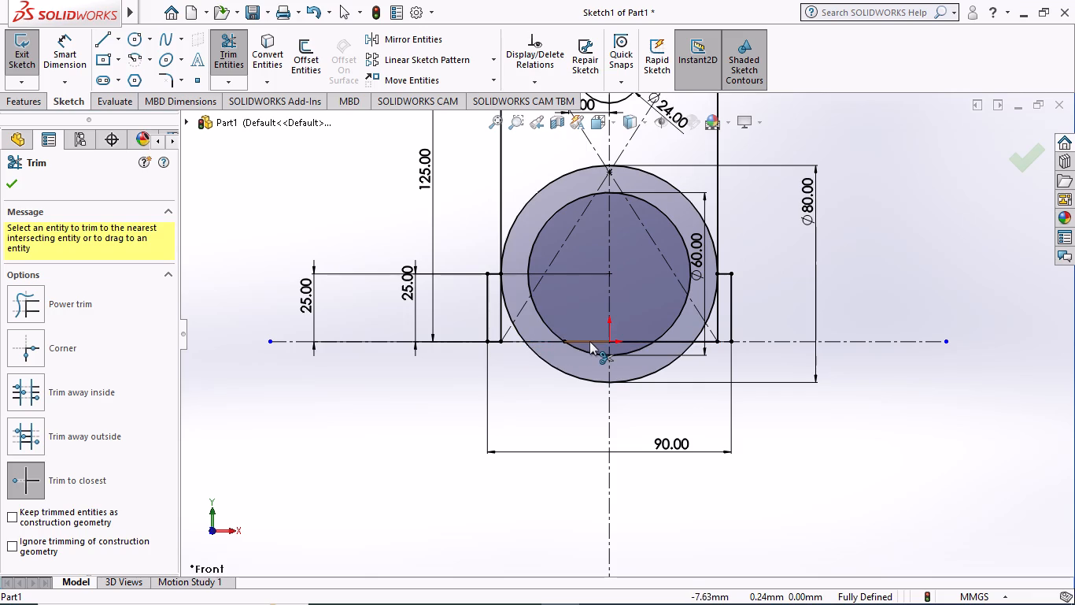
pyautogui.click(589, 341)
pyautogui.click(643, 340)
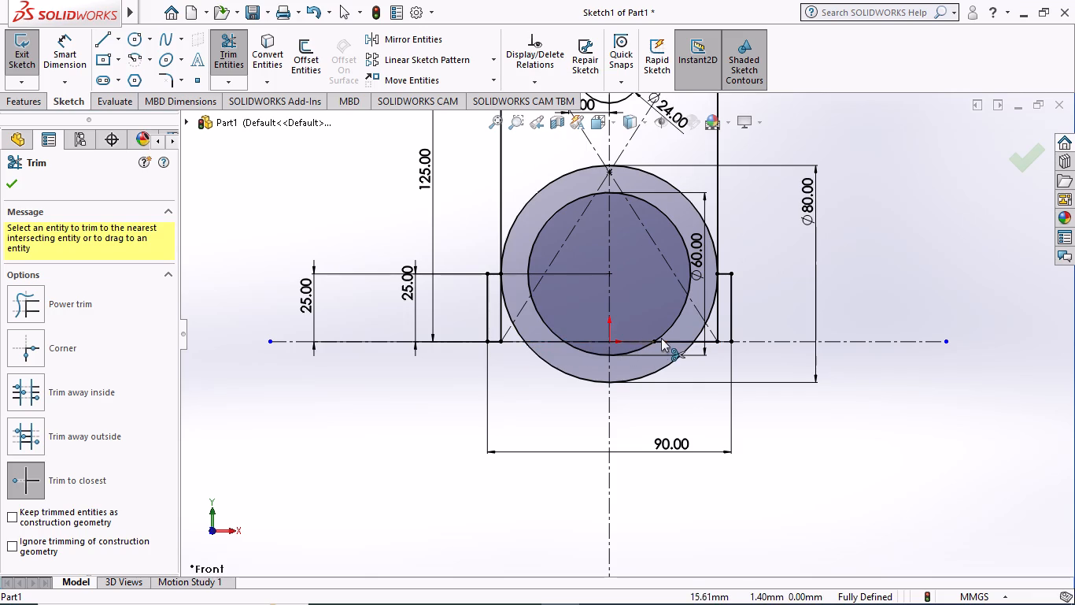
pyautogui.click(674, 340)
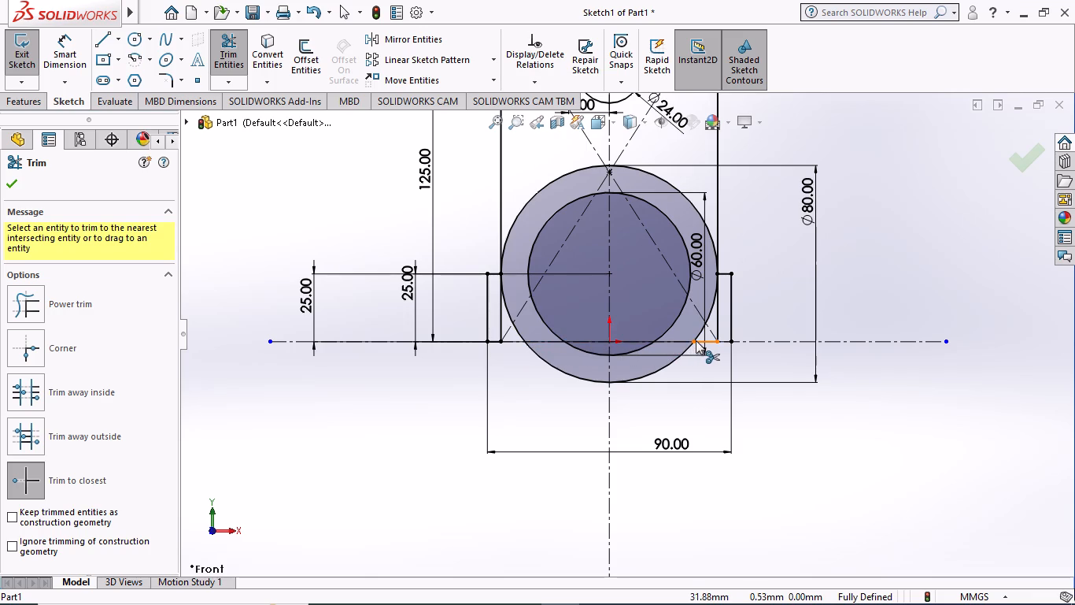
pyautogui.click(696, 340)
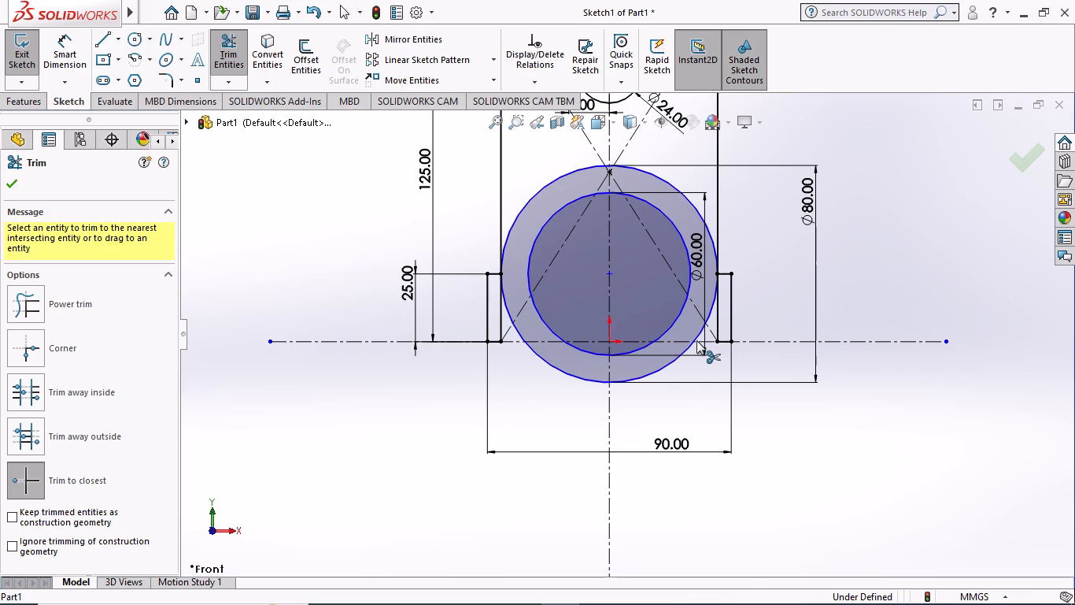
# Sketch a horizontal line about 43 mm long on the horizontal centerline, spanning both sides of the origin.
pyautogui.scroll(-1, 682, 339)
pyautogui.scroll(1, 681, 338)
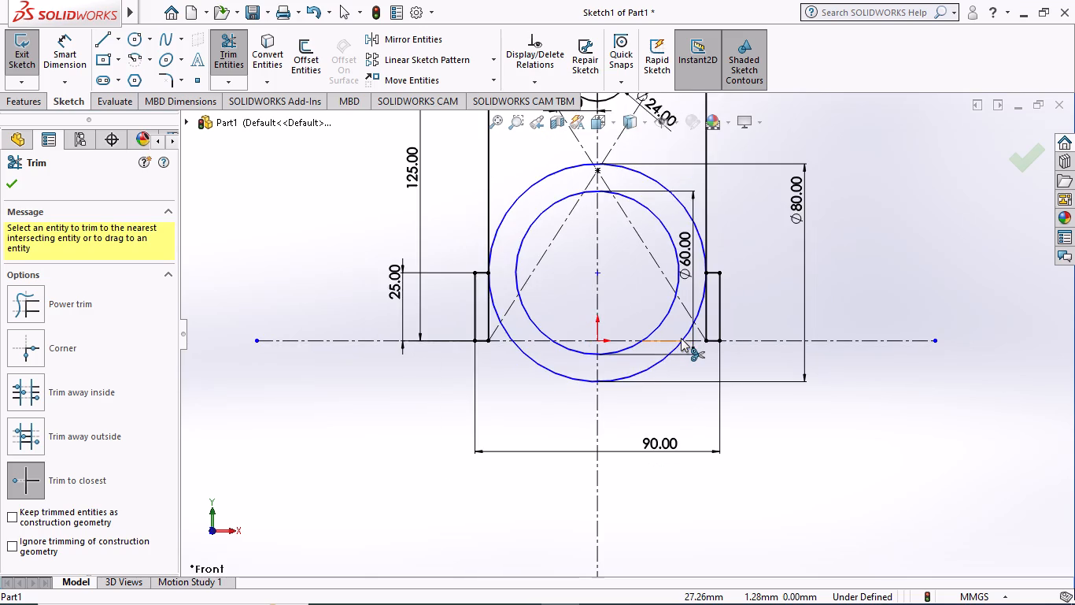
pyautogui.scroll(2, 681, 338)
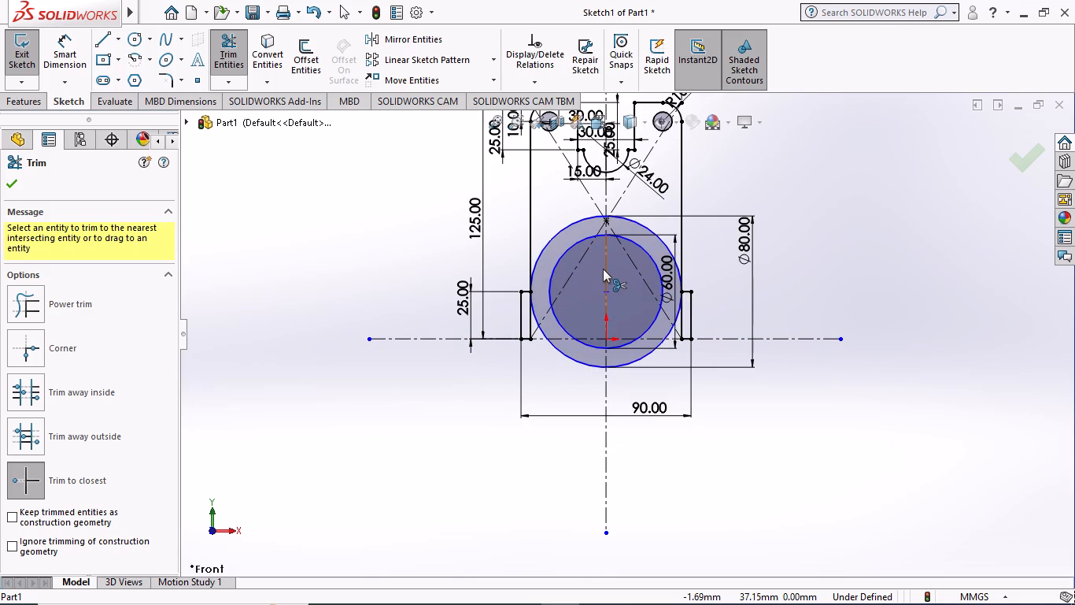
pyautogui.scroll(-2, 603, 269)
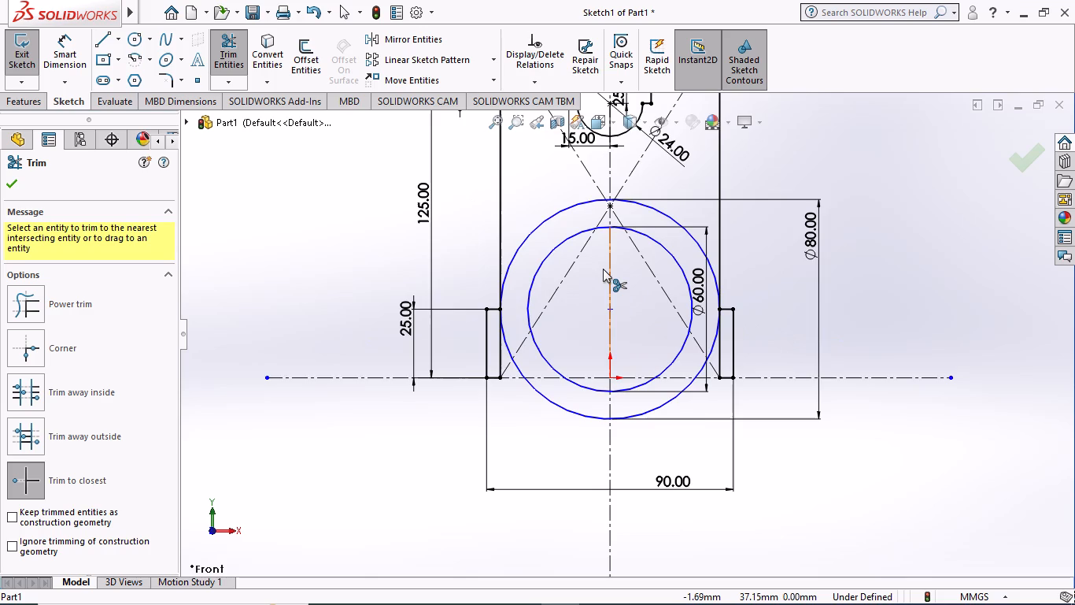
pyautogui.scroll(-1, 603, 269)
pyautogui.scroll(1, 603, 268)
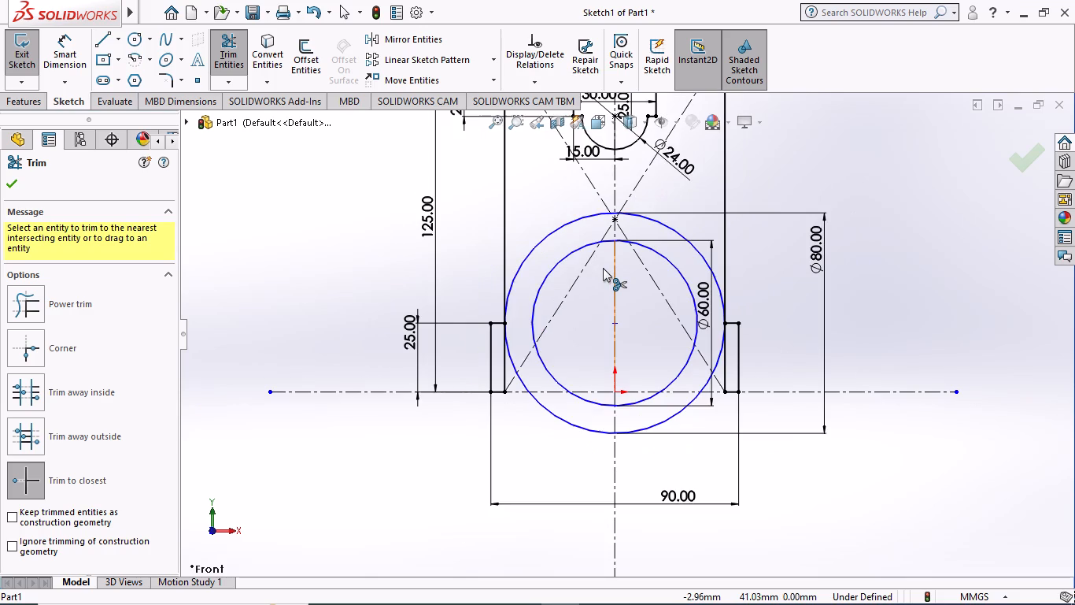
pyautogui.scroll(2, 603, 270)
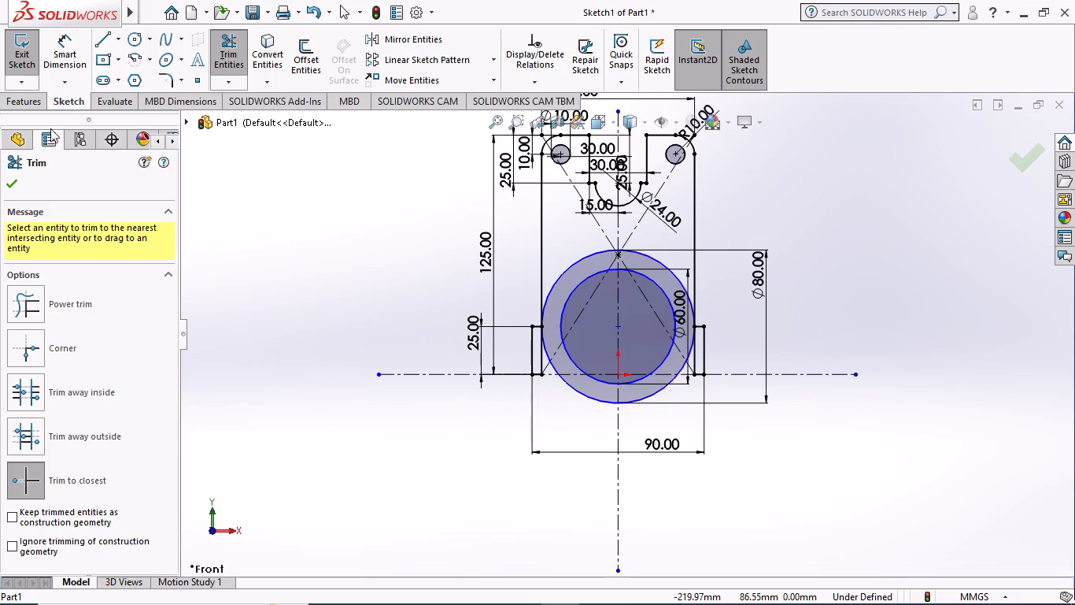
pyautogui.click(57, 50)
pyautogui.click(104, 37)
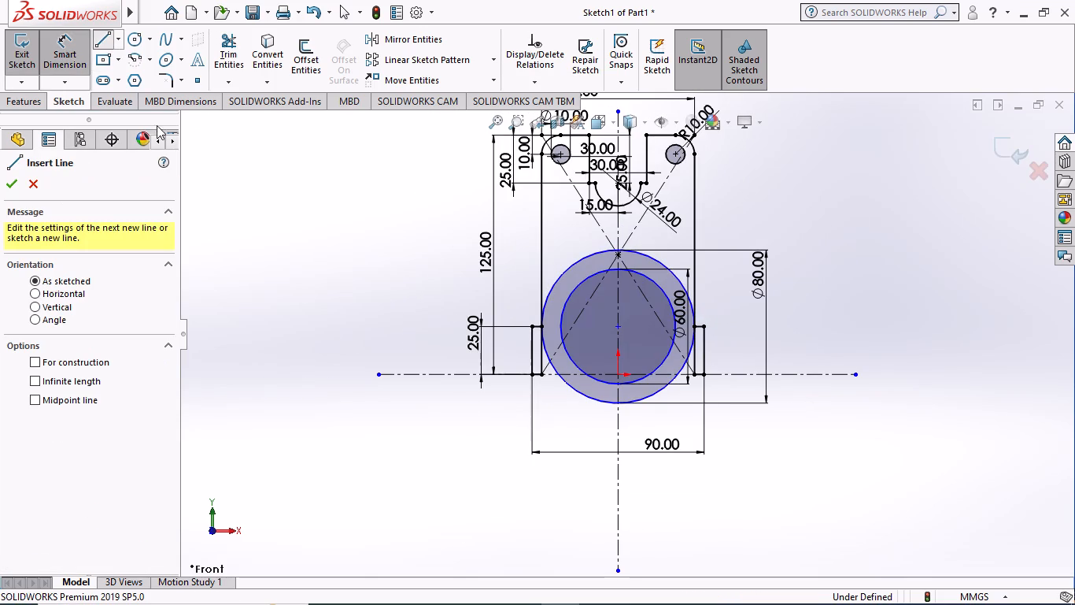
pyautogui.scroll(-3, 601, 365)
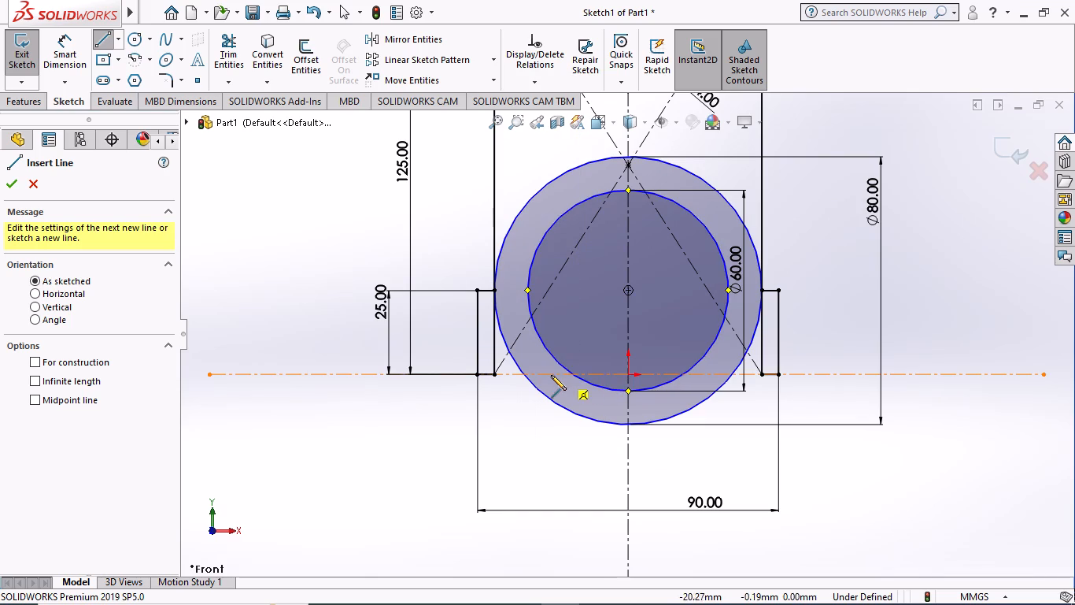
pyautogui.click(557, 373)
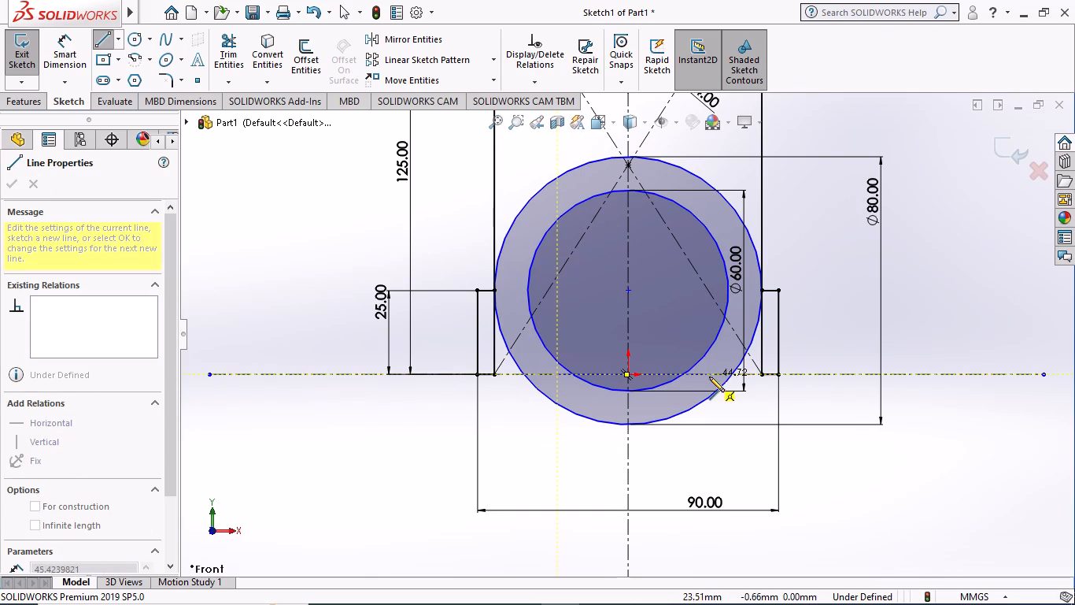
pyautogui.click(702, 374)
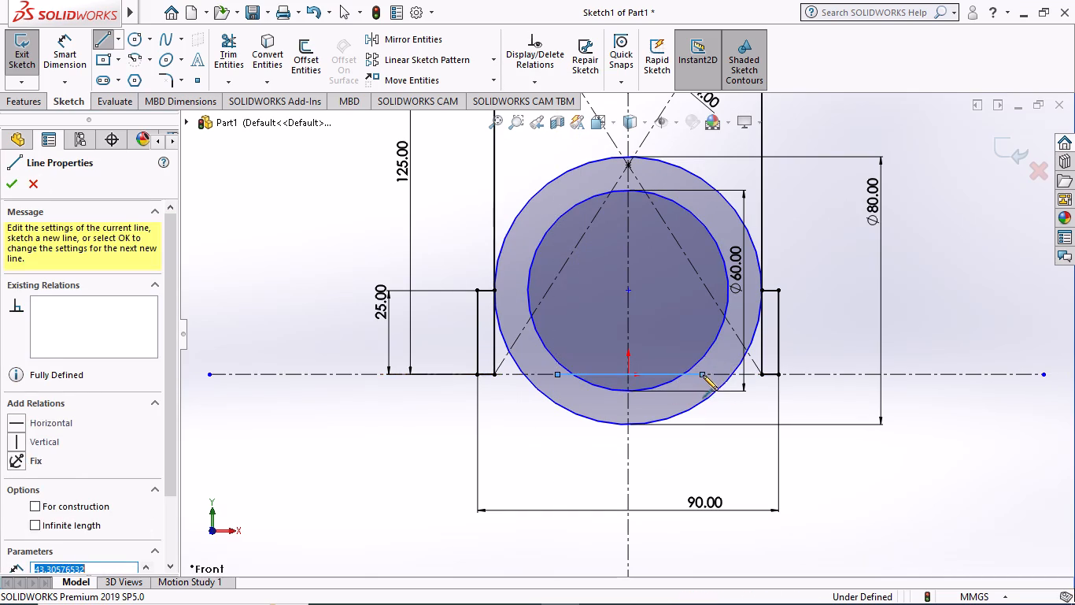
pyautogui.press('Escape')
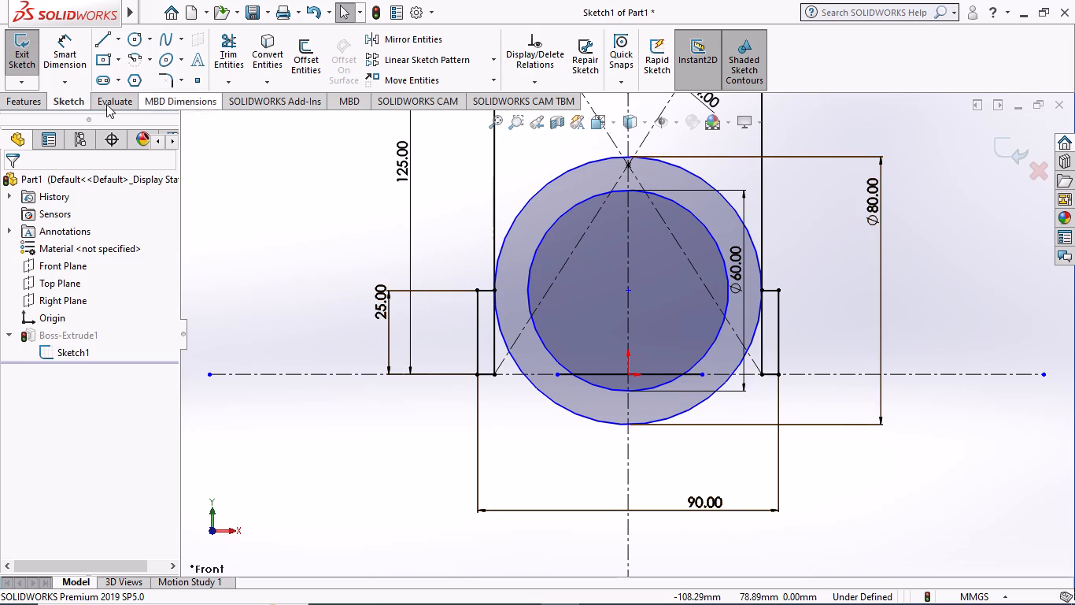
# Make the new line's two endpoints symmetric about the vertical centerline.
pyautogui.keyDown('ctrl'); pyautogui.click(559, 376); pyautogui.keyUp('ctrl')
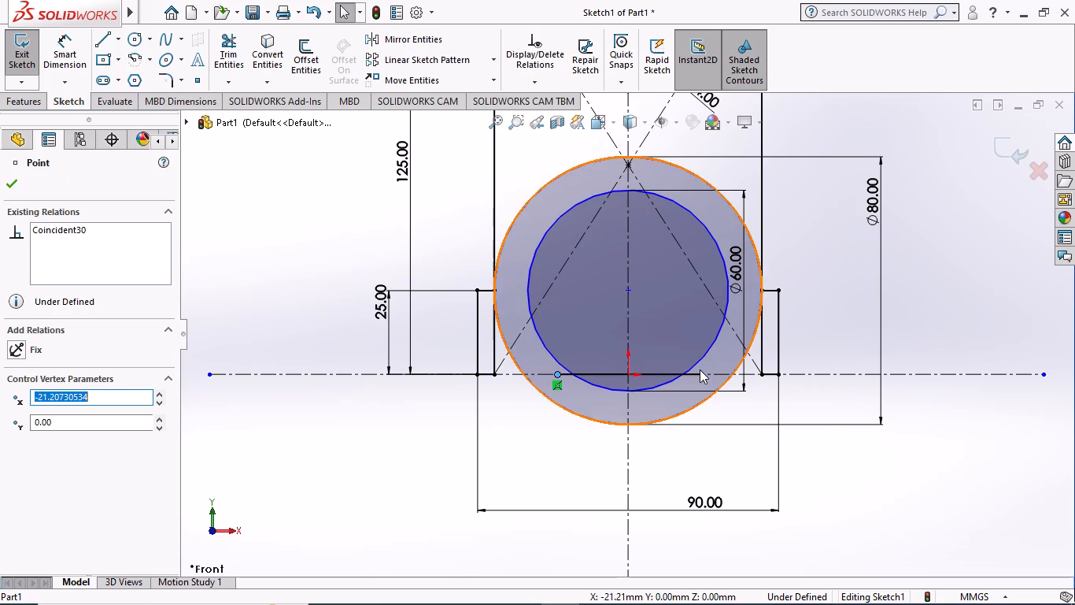
pyautogui.keyDown('ctrl'); pyautogui.click(701, 374); pyautogui.keyUp('ctrl')
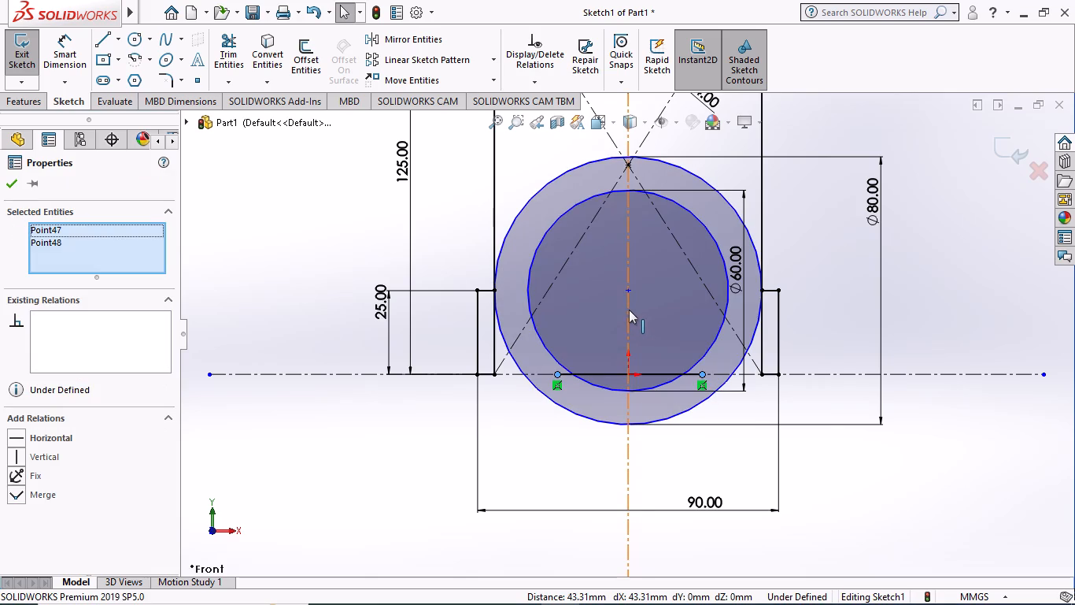
pyautogui.keyDown('ctrl'); pyautogui.click(626, 296); pyautogui.keyUp('ctrl')
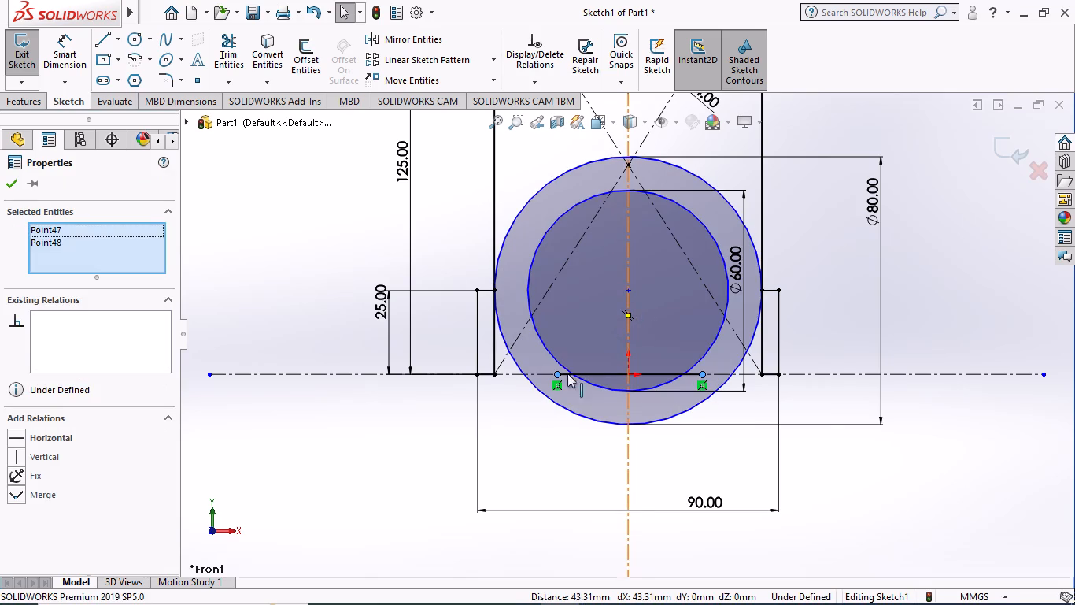
pyautogui.click(37, 439)
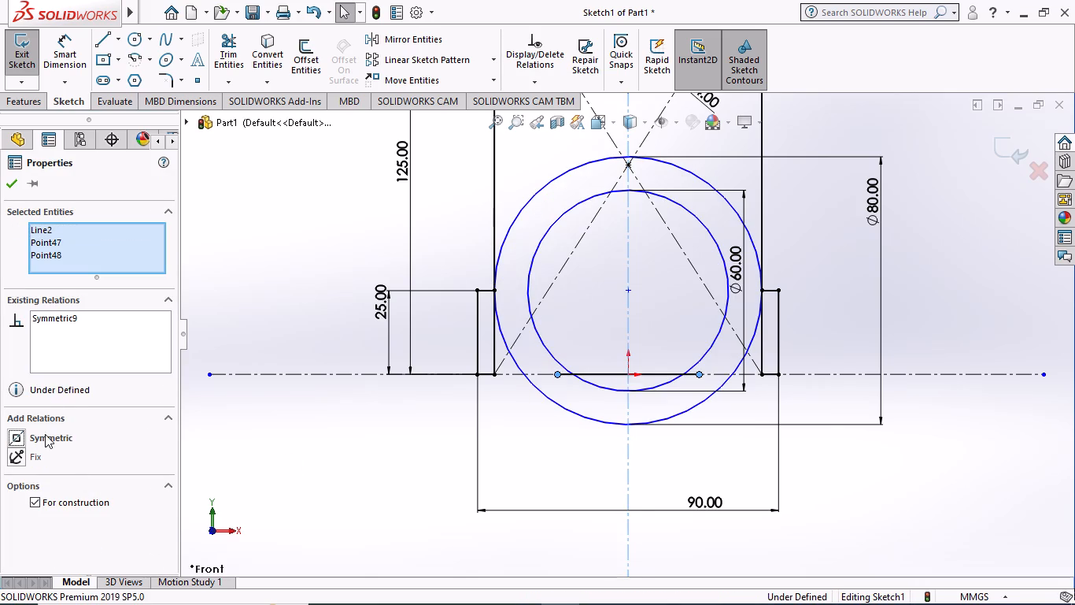
pyautogui.click(15, 180)
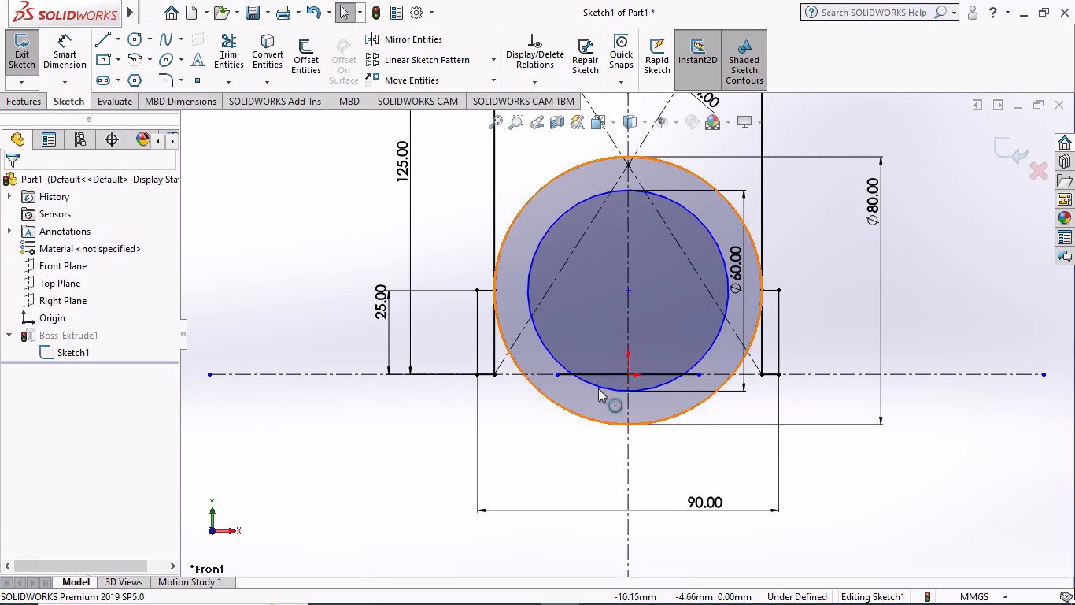
# Dimension the horizontal line through the origin to a length of 40 mm.
pyautogui.click(53, 57)
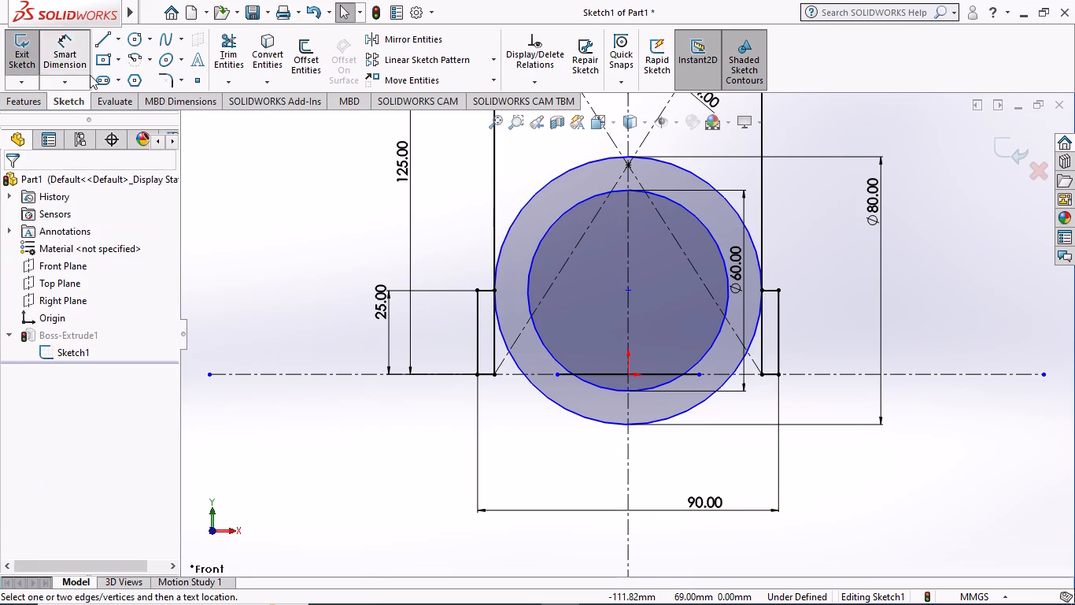
pyautogui.click(588, 372)
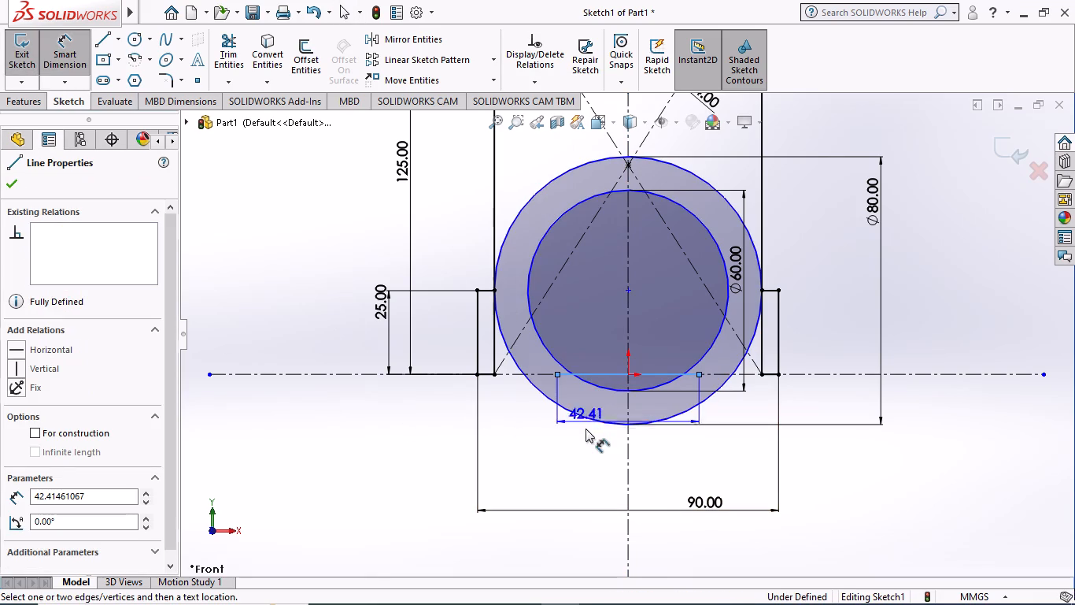
pyautogui.click(585, 449)
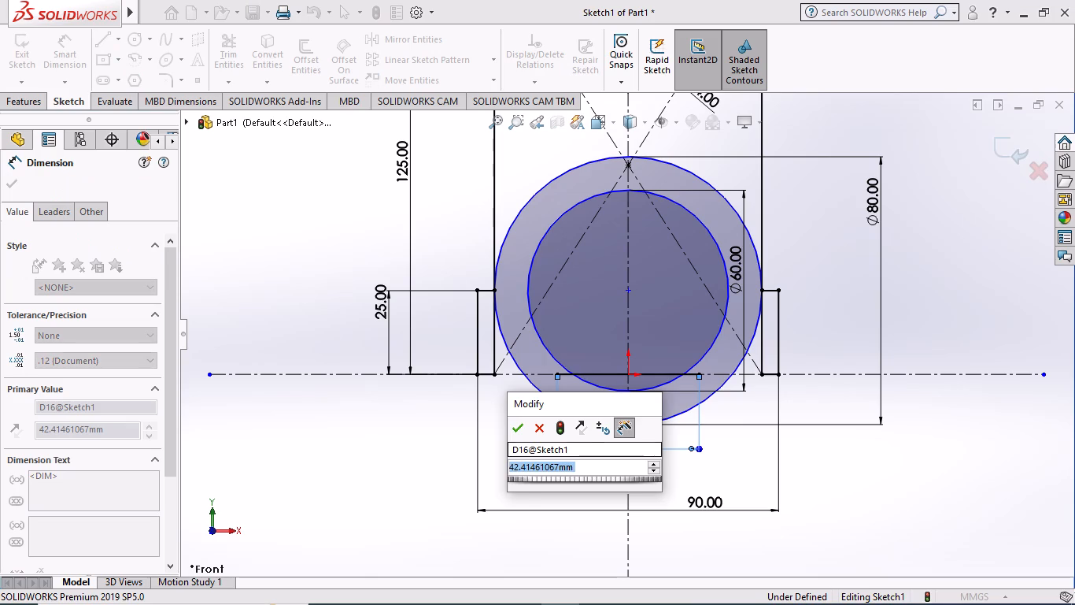
pyautogui.write('40')
pyautogui.press('Return')
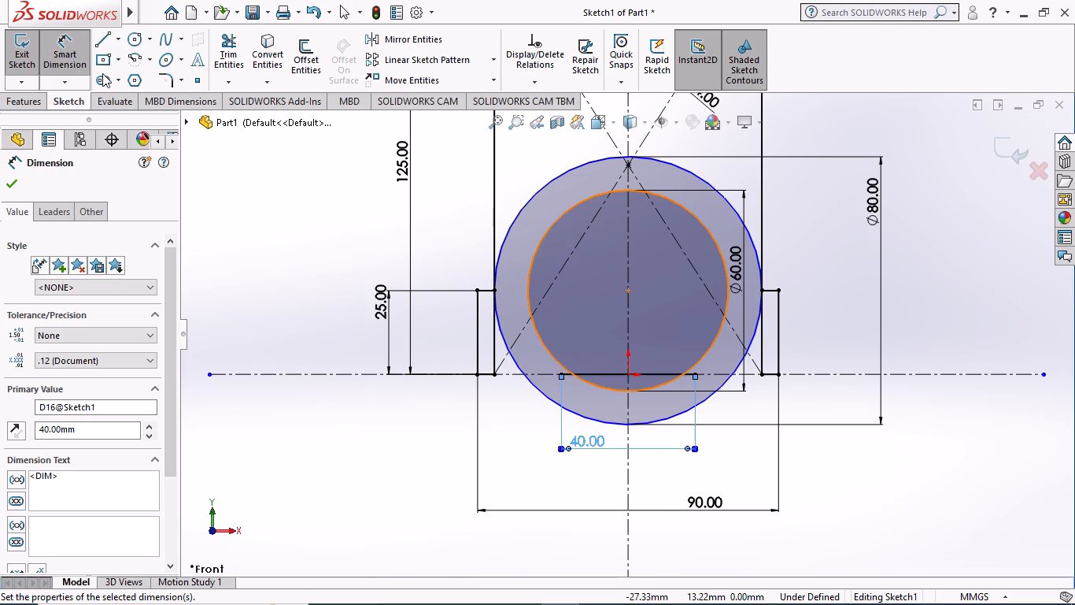
# Sketch a vertical line about 8.5 mm long upward from the left end of the 40 mm line.
pyautogui.click(106, 32)
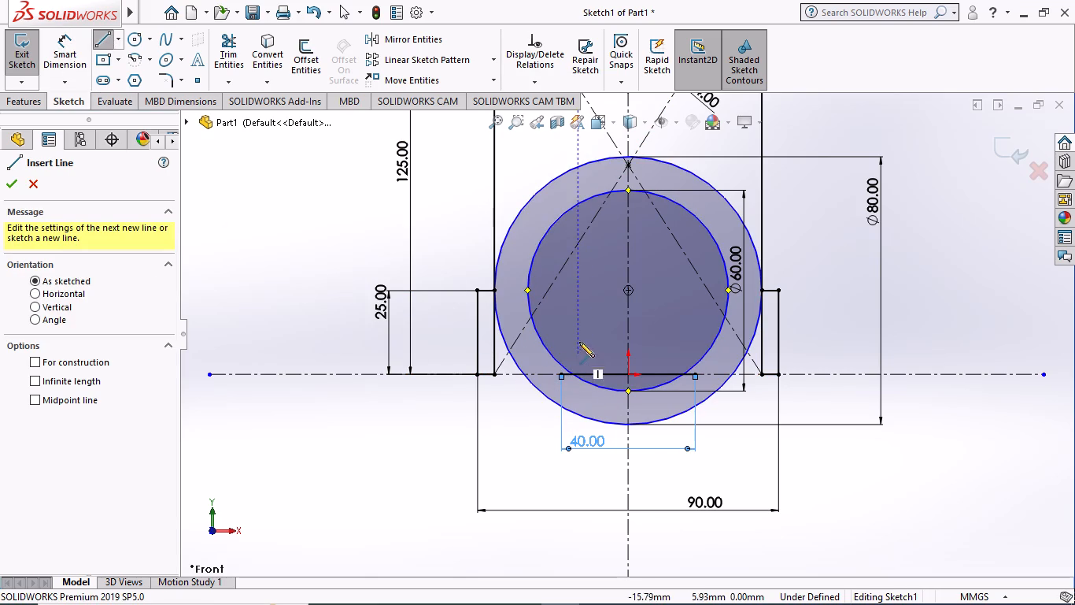
pyautogui.click(560, 373)
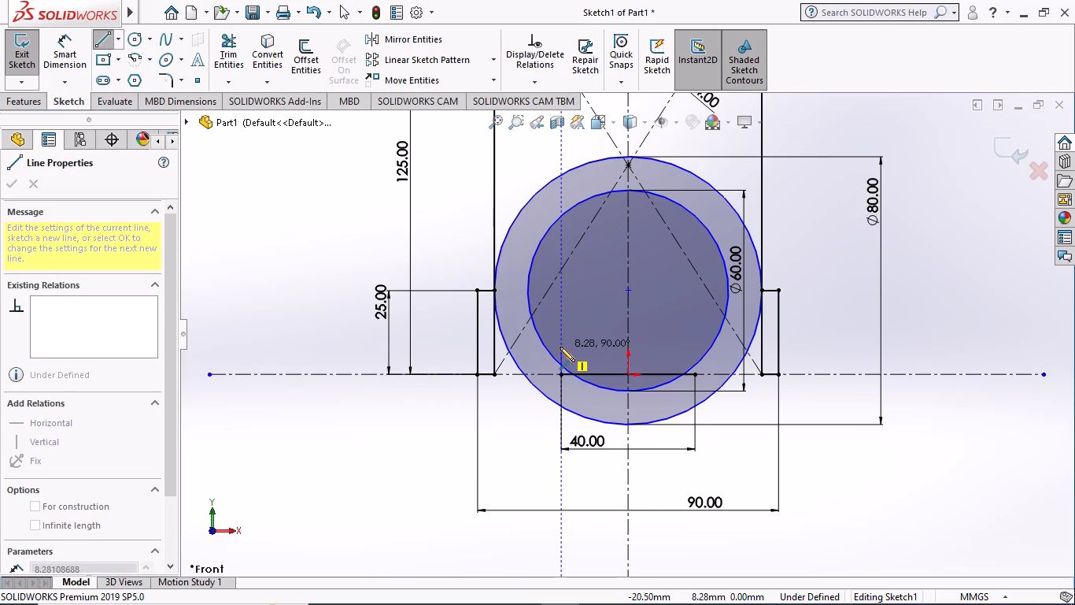
pyautogui.click(560, 346)
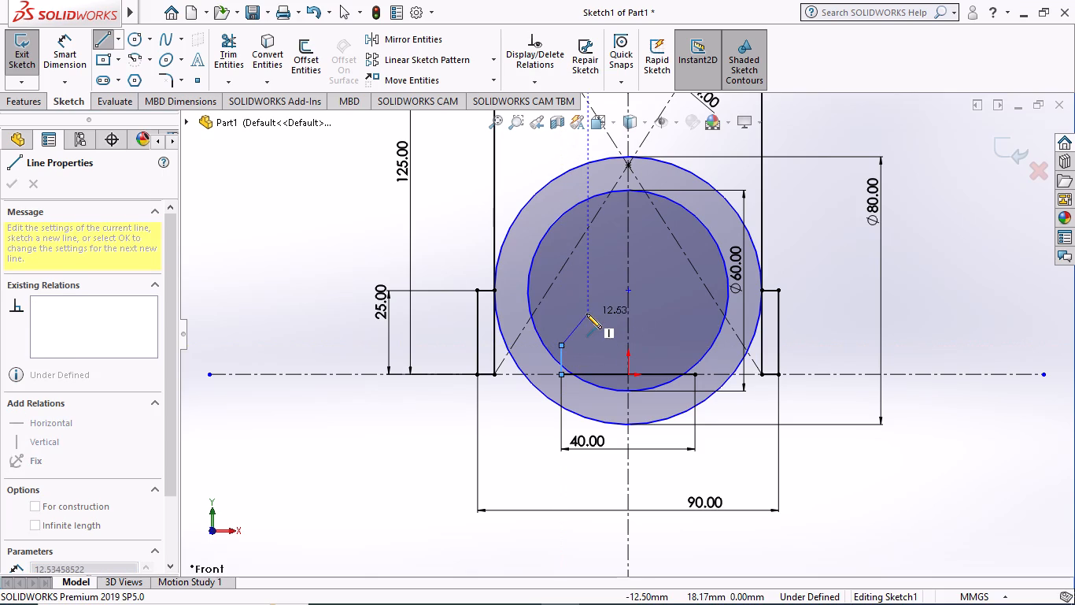
pyautogui.press('Escape')
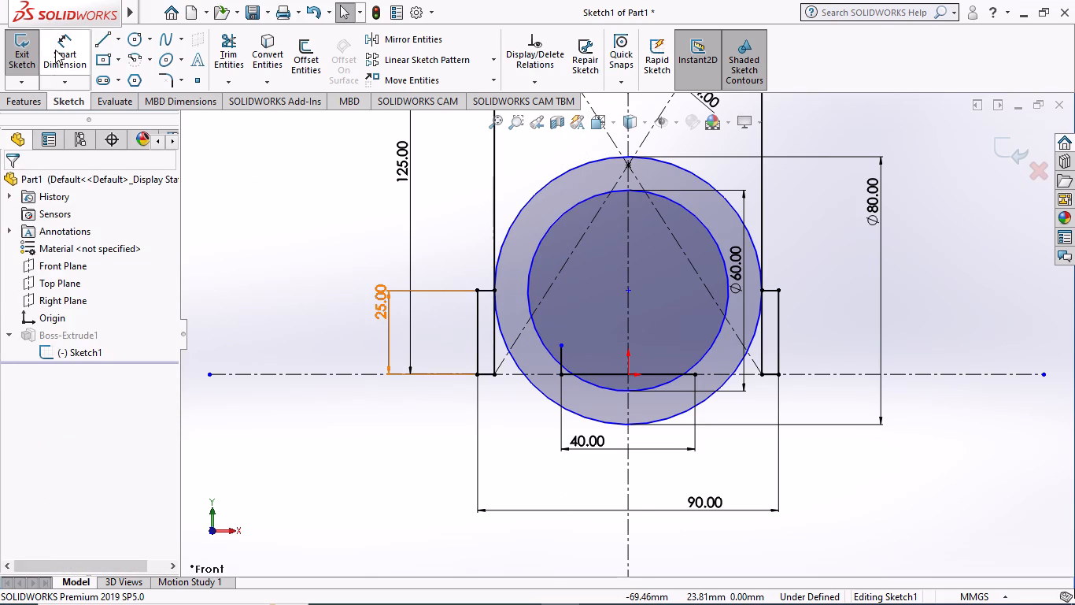
# Dimension the short vertical line at the left end of the 40 mm line to 10 mm.
pyautogui.click(55, 50)
pyautogui.scroll(-2, 556, 353)
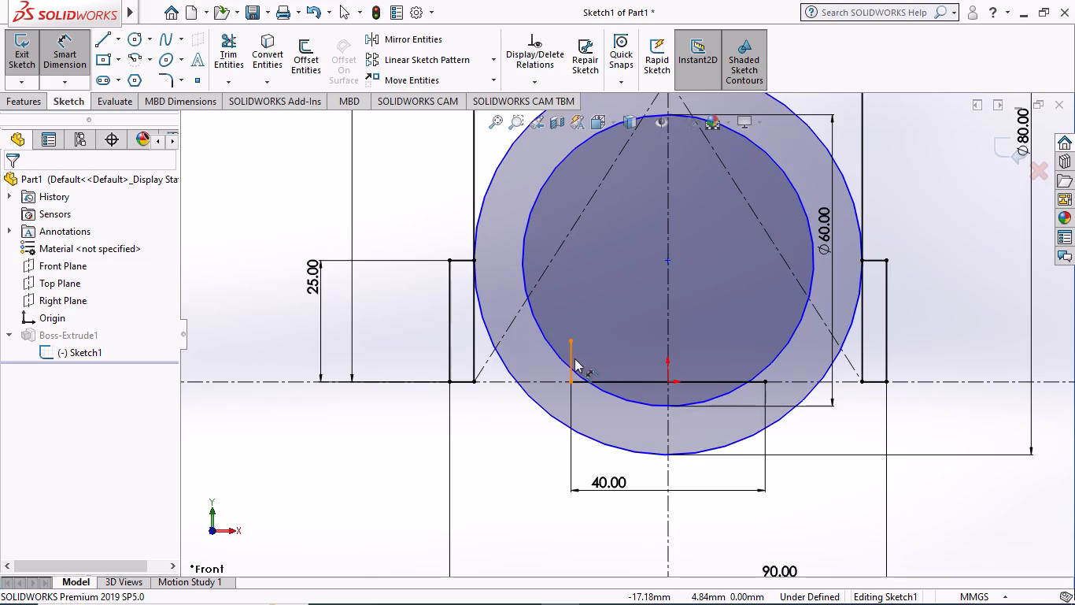
pyautogui.click(570, 356)
pyautogui.click(601, 352)
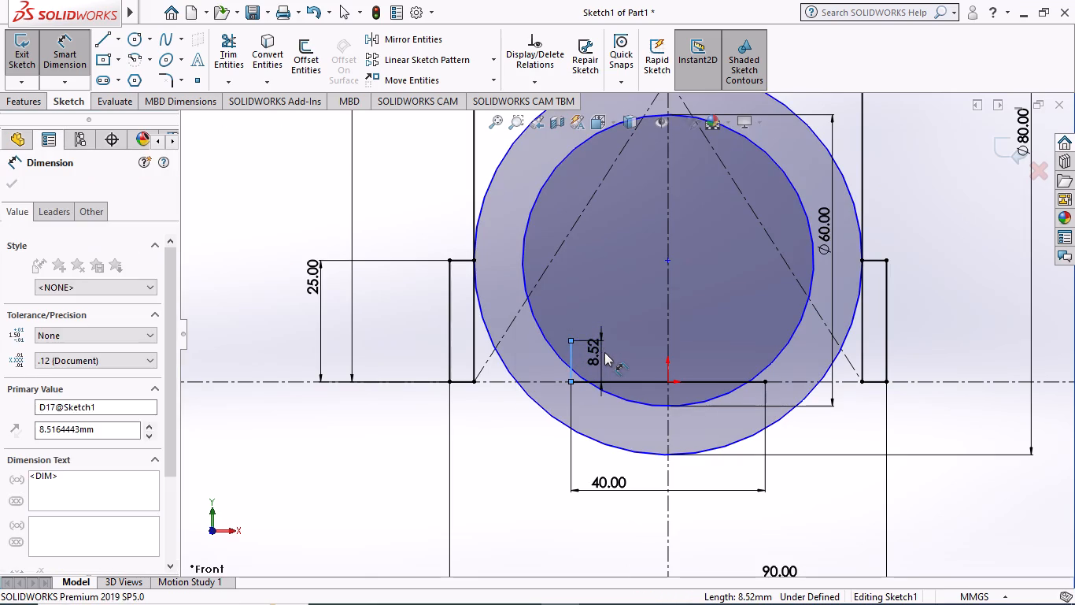
pyautogui.write('10')
pyautogui.press('Return')
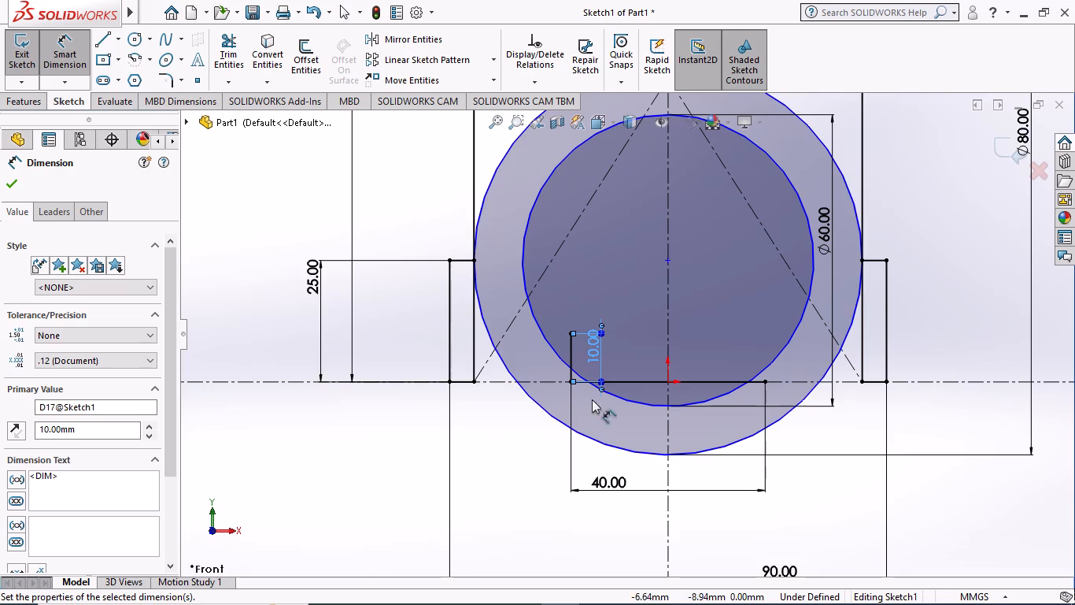
# Sketch connected lines from the top of the 10 mm line: about 10 mm horizontally outward, then 15 mm up to the 60 mm circle's left quadrant.
pyautogui.click(101, 42)
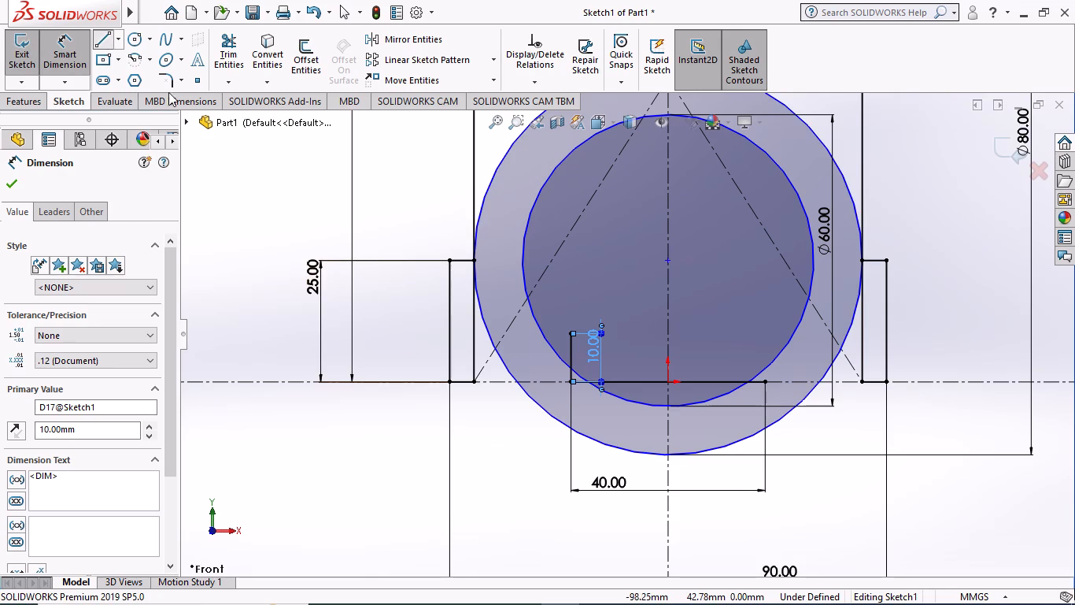
pyautogui.click(571, 332)
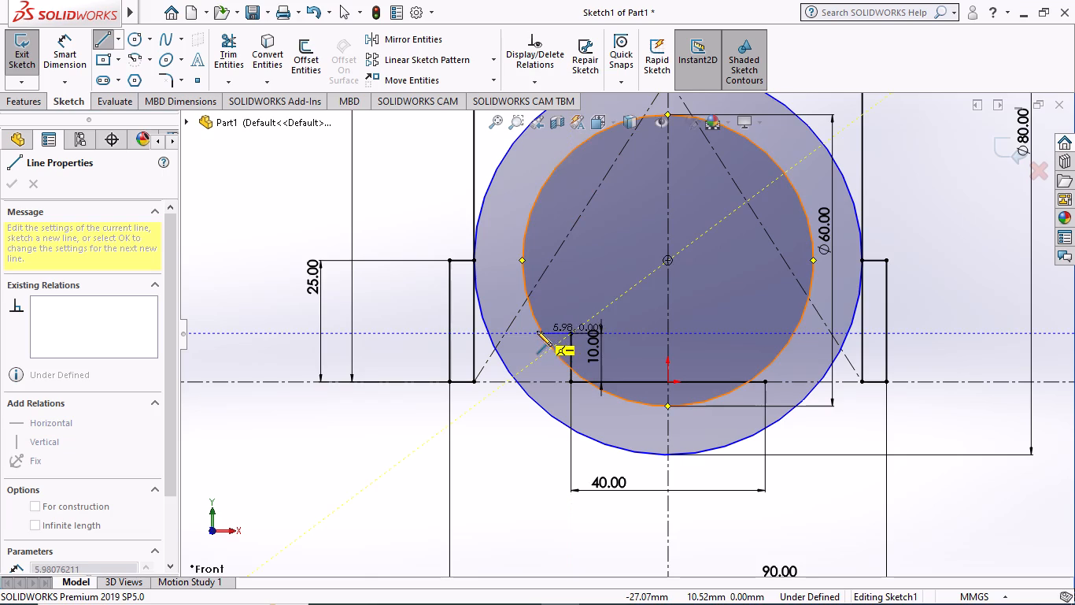
pyautogui.click(523, 331)
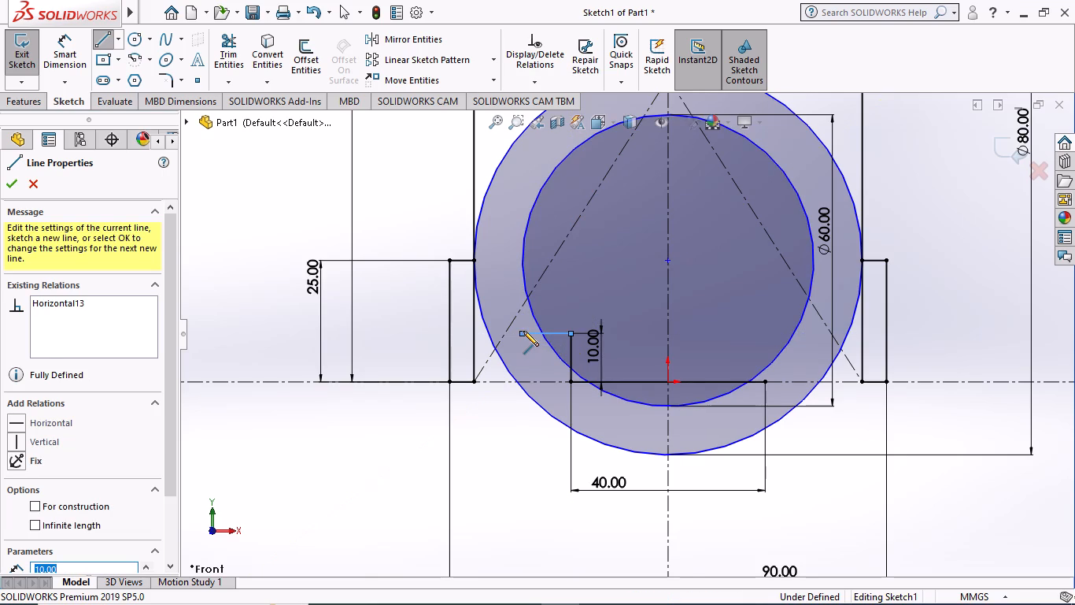
pyautogui.click(522, 260)
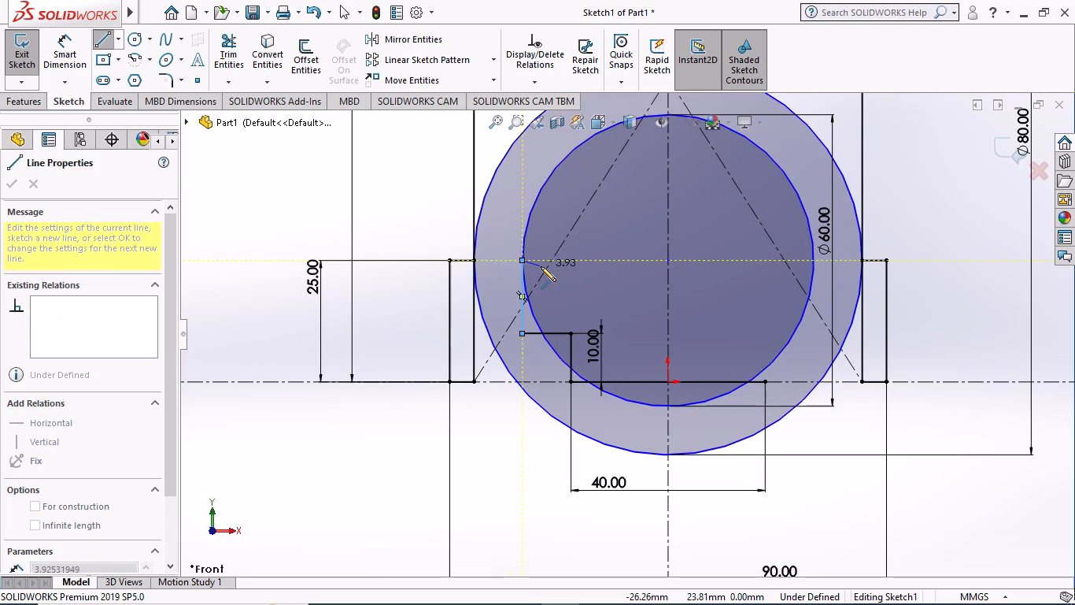
pyautogui.press('Escape')
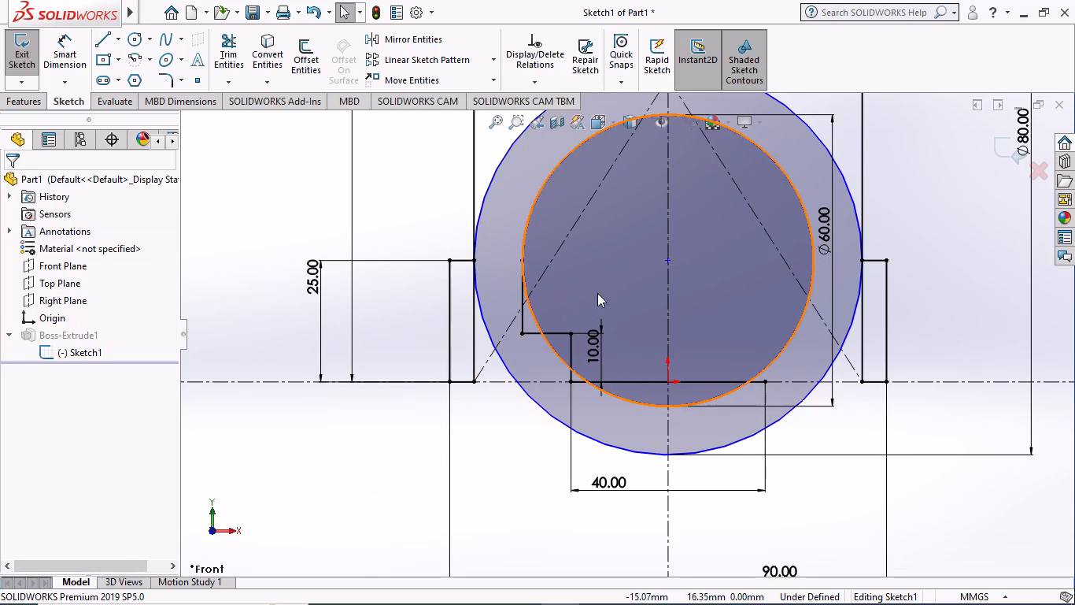
# Sketch a 20 mm horizontal line from the left end of the 40 mm line to the left base block's inner bottom corner.
pyautogui.scroll(-1, 610, 262)
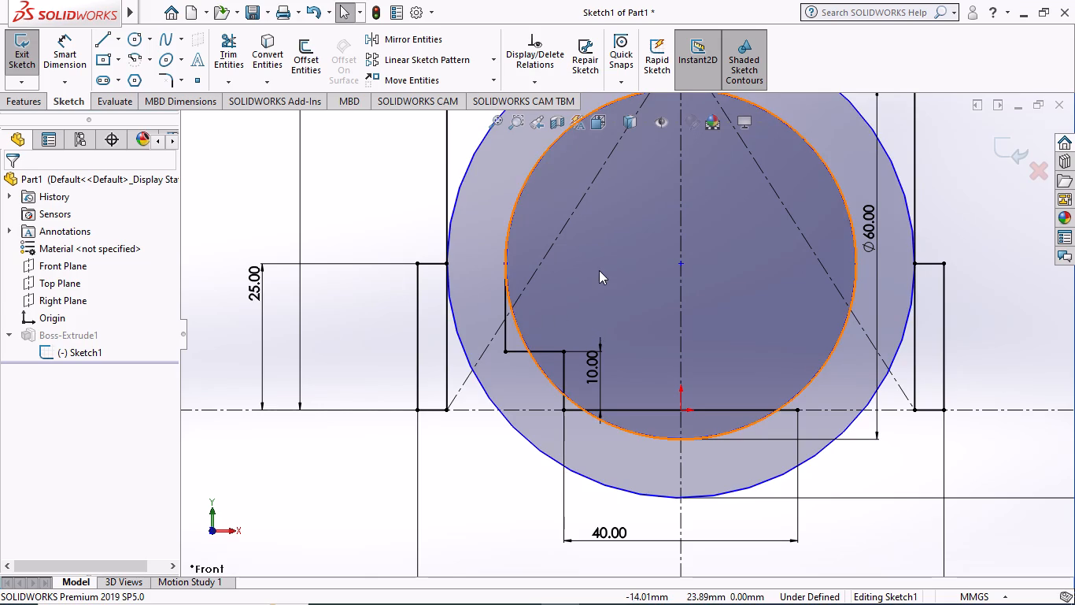
pyautogui.scroll(3, 599, 270)
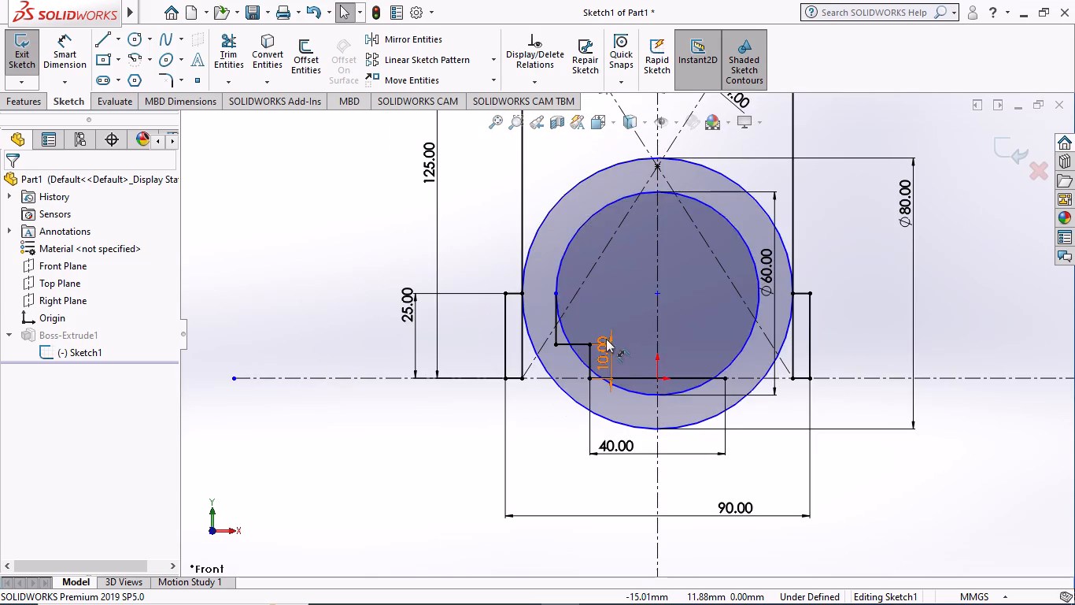
pyautogui.click(100, 37)
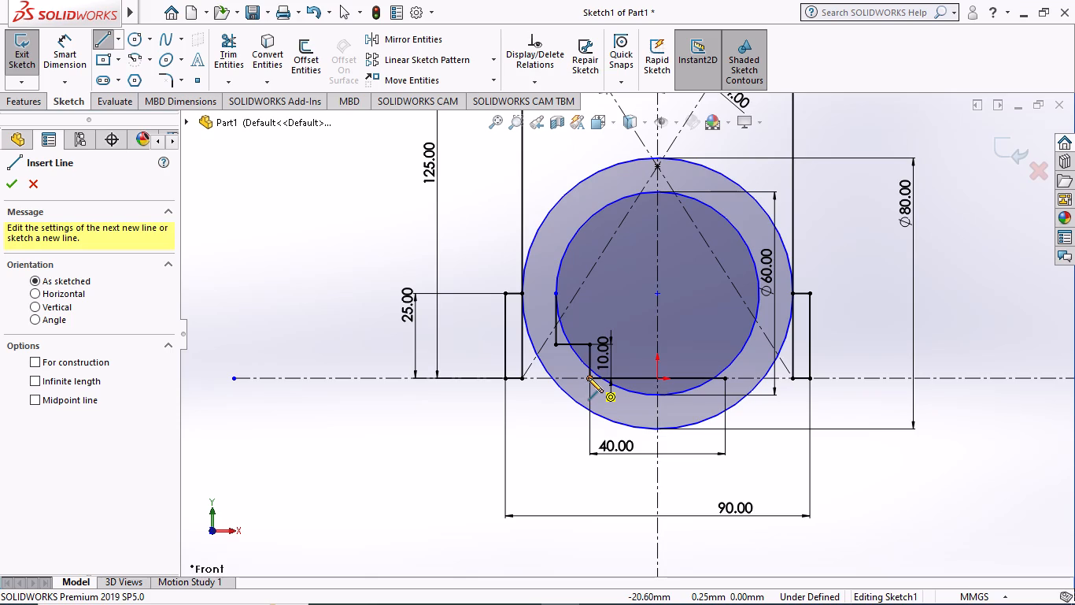
pyautogui.click(588, 377)
pyautogui.click(523, 377)
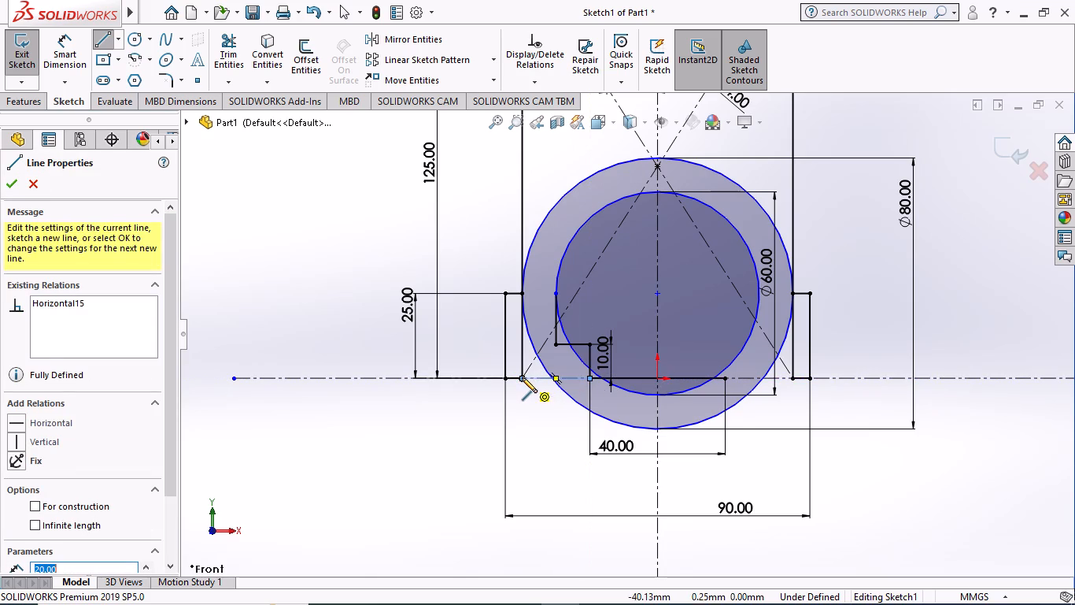
pyautogui.press('Escape')
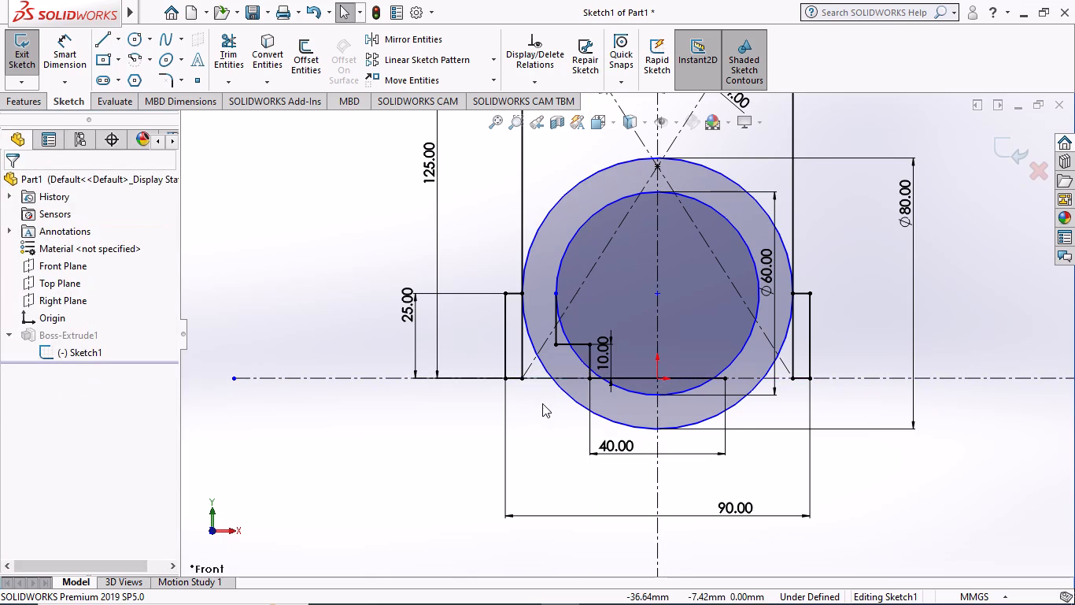
# Trim the left plate edge inside the 25 mm base block and the adjoining lower-left arc of the 80 mm circle.
pyautogui.scroll(-1, 652, 377)
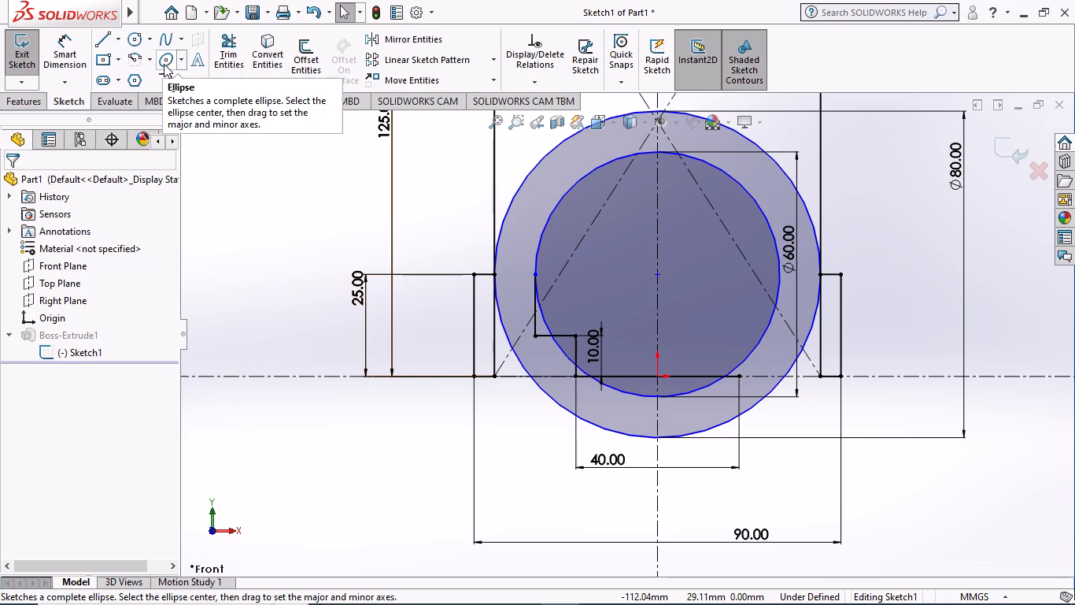
pyautogui.click(224, 43)
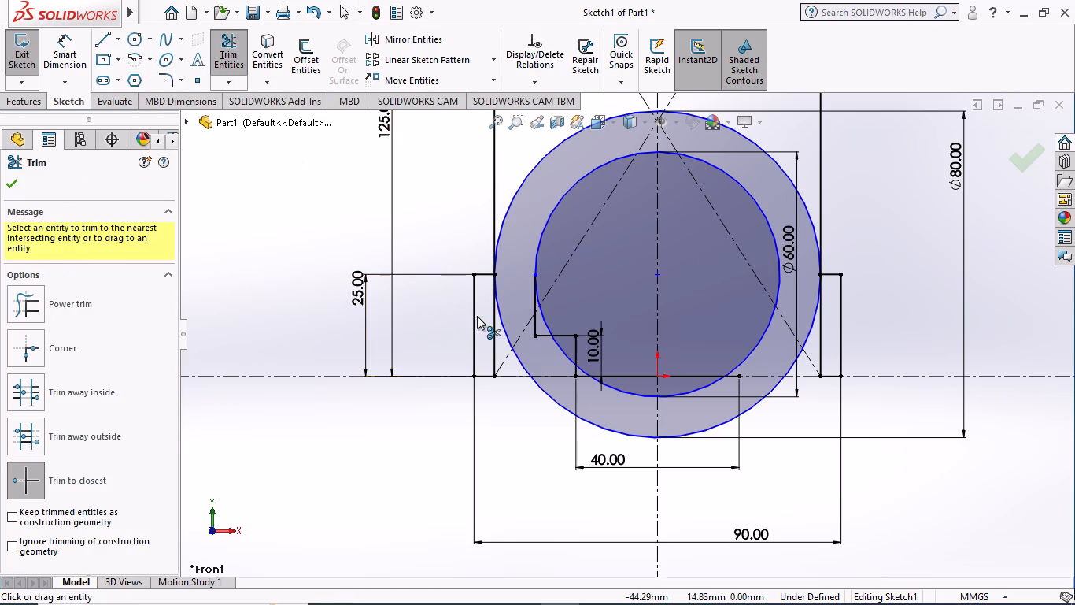
pyautogui.click(493, 322)
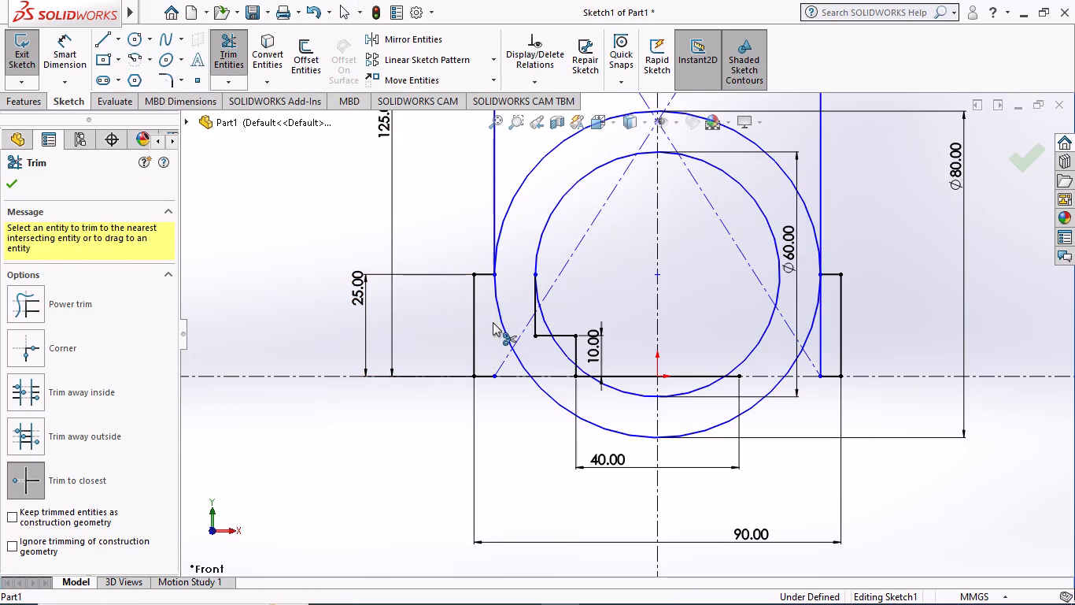
pyautogui.scroll(5, 504, 308)
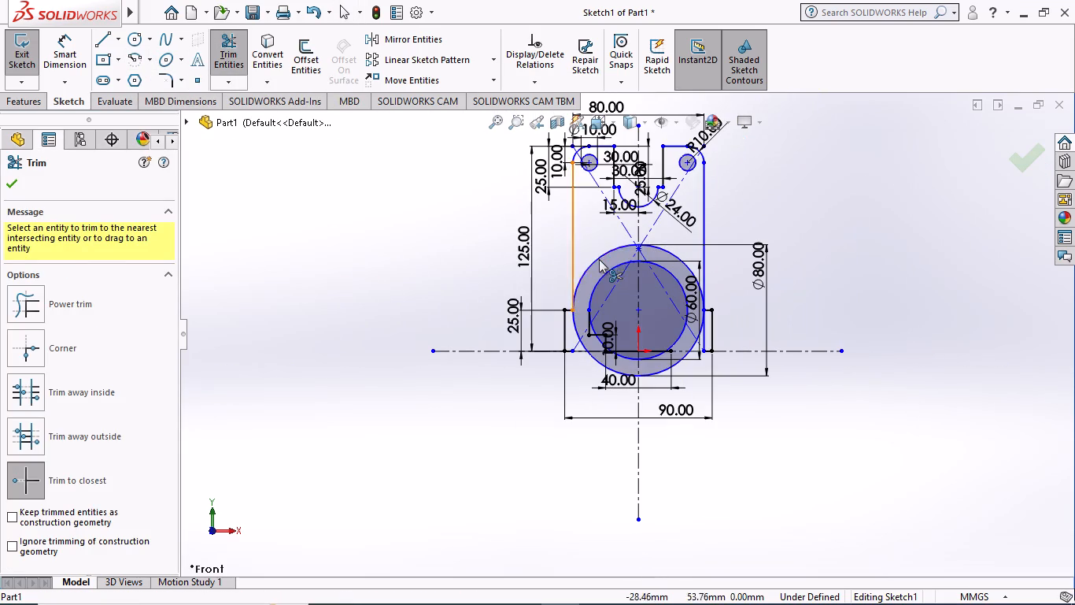
pyautogui.scroll(2, 602, 236)
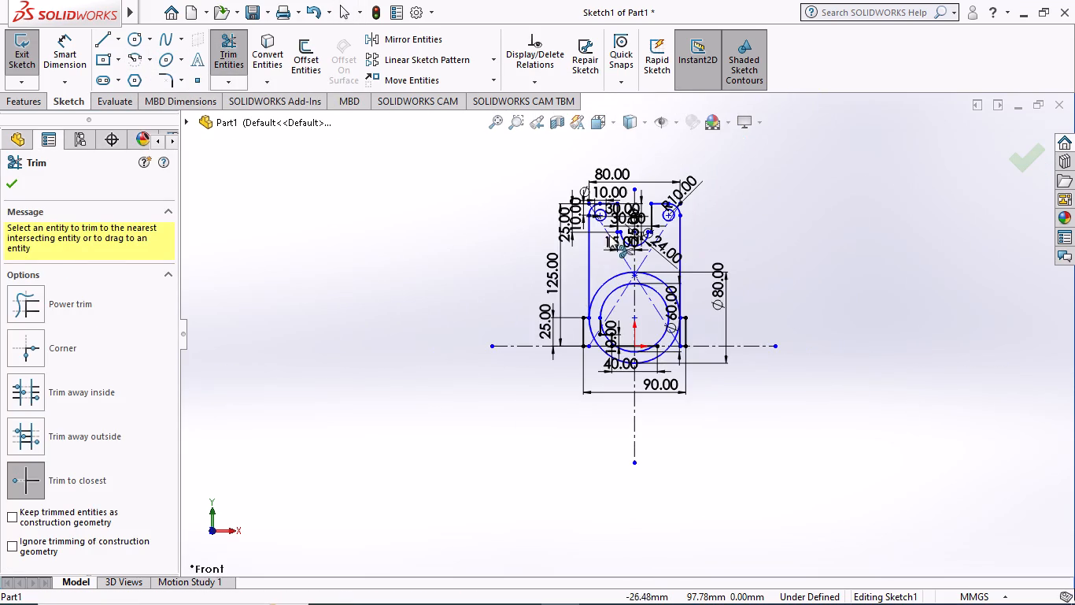
pyautogui.scroll(-3, 615, 235)
pyautogui.scroll(-2, 634, 405)
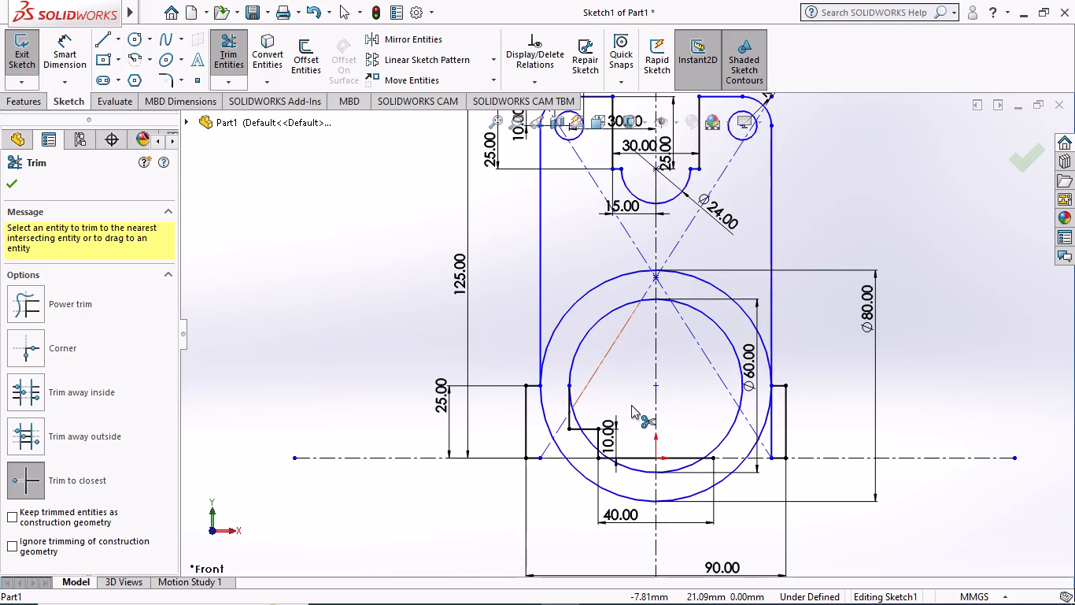
pyautogui.click(544, 415)
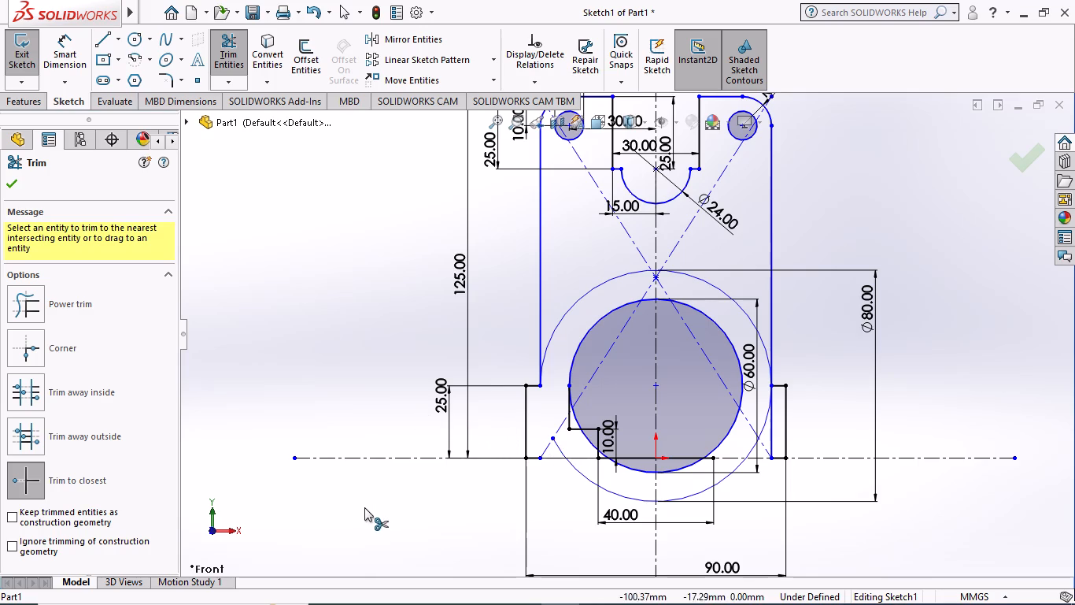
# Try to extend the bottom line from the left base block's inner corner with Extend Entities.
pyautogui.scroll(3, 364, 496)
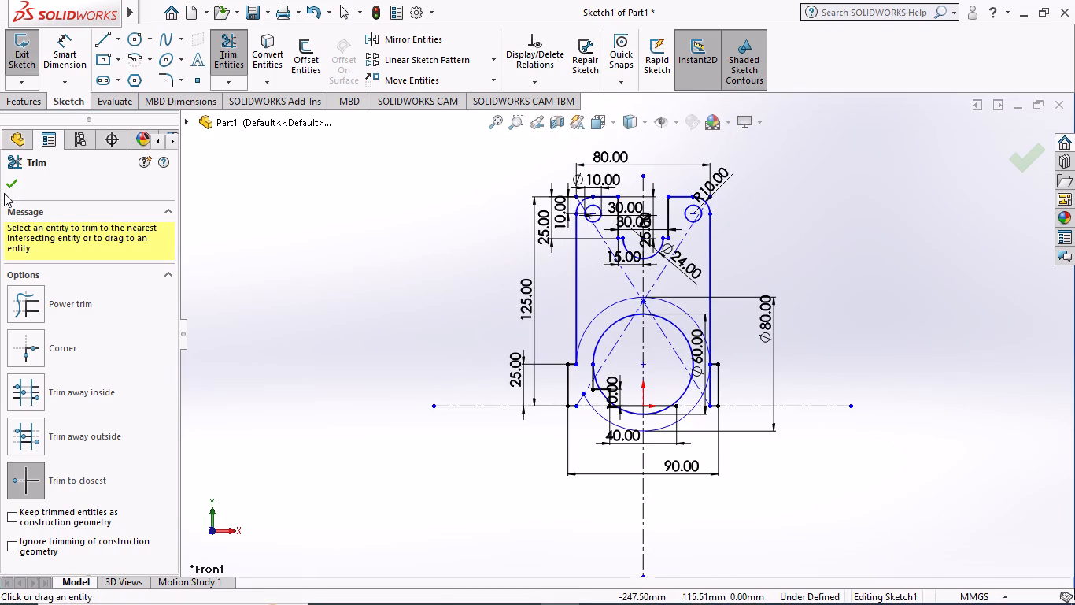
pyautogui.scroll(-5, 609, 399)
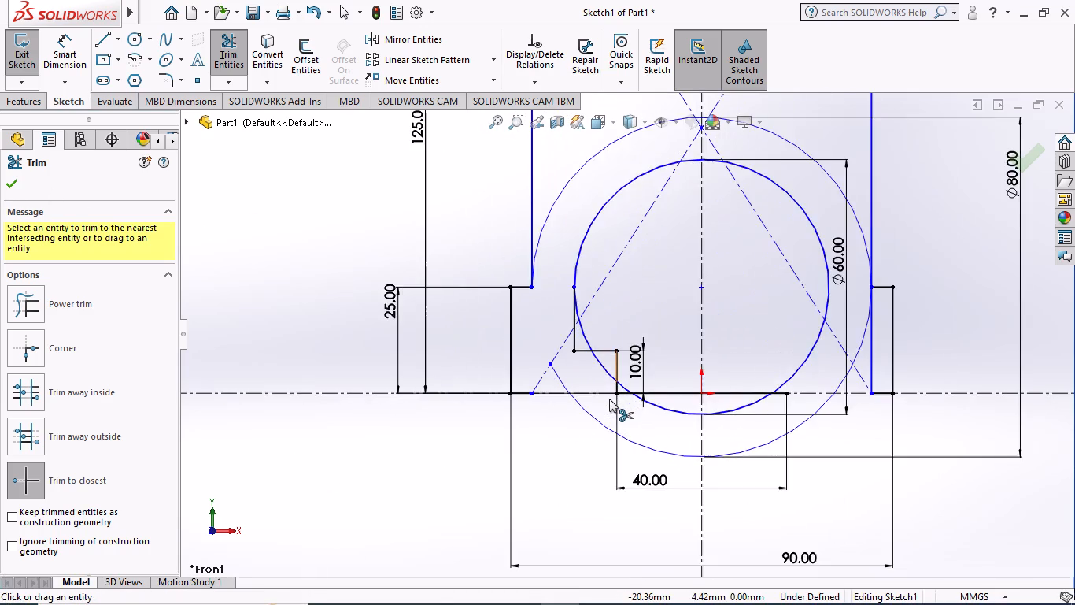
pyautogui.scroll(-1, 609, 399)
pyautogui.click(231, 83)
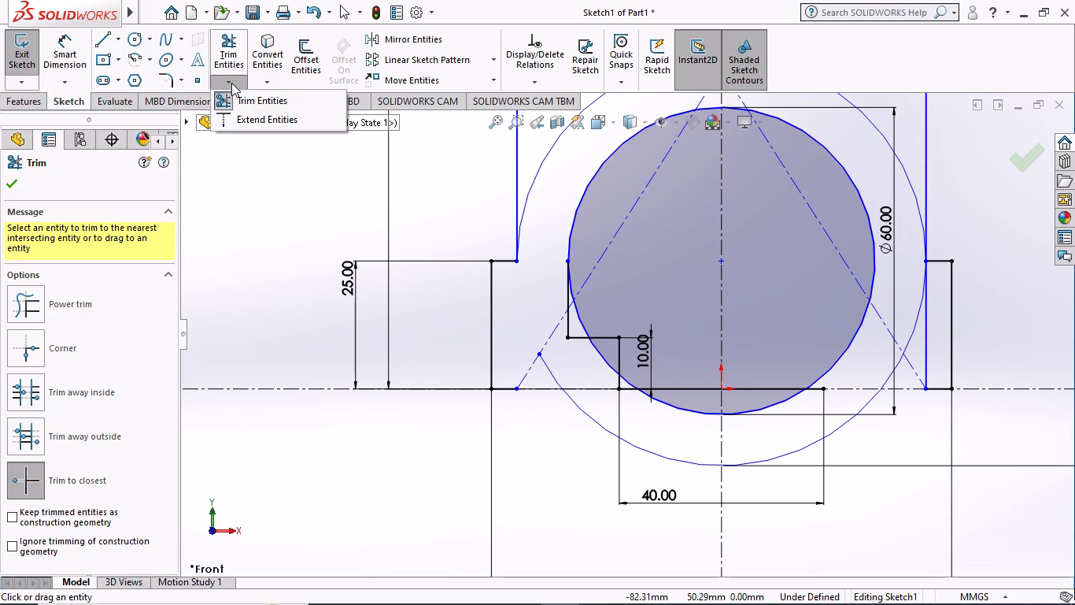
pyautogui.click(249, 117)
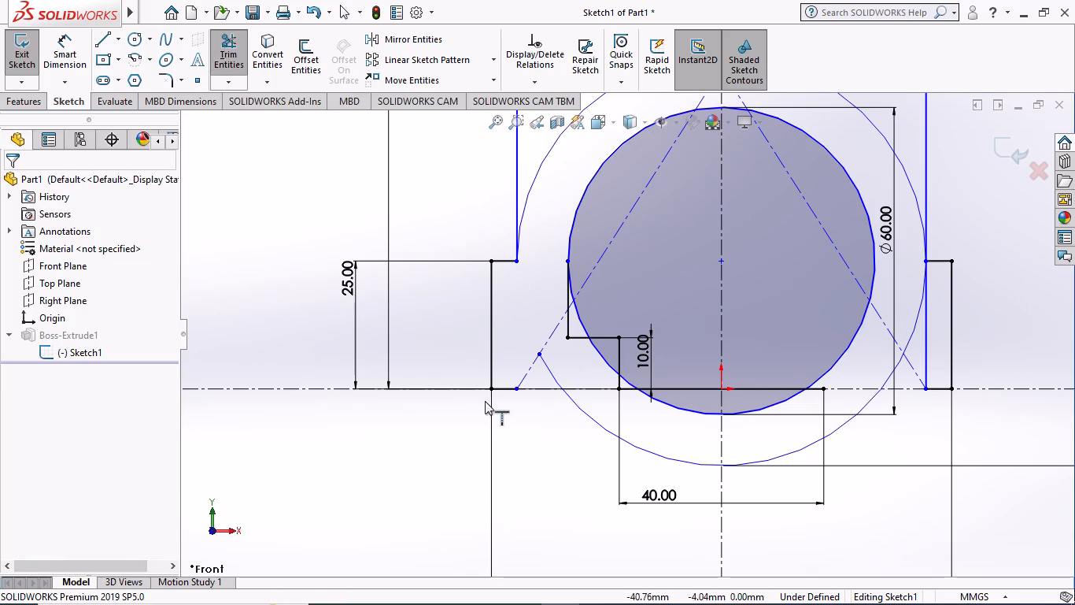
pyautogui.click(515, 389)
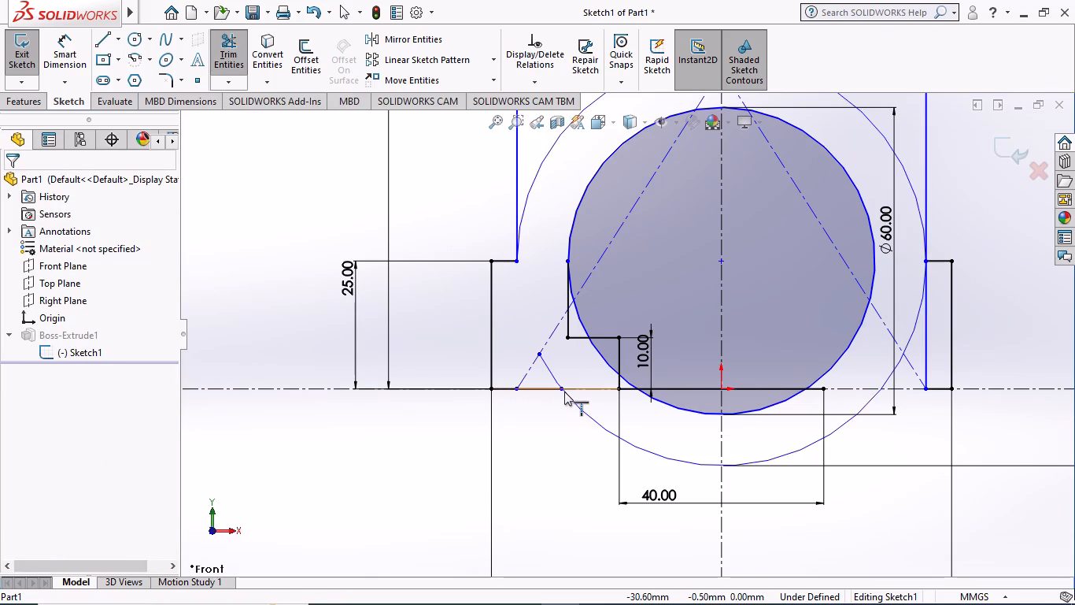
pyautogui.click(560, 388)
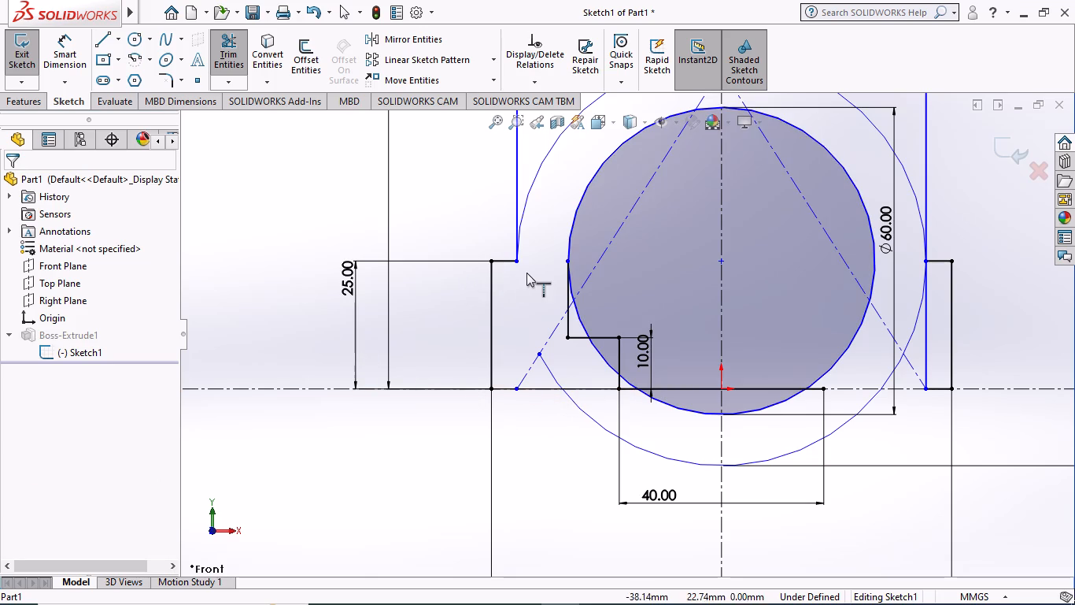
# Trim away the part of the 40 mm bottom line that lies inside the 60 mm circle, on both sides of the centerline.
pyautogui.scroll(5, 526, 278)
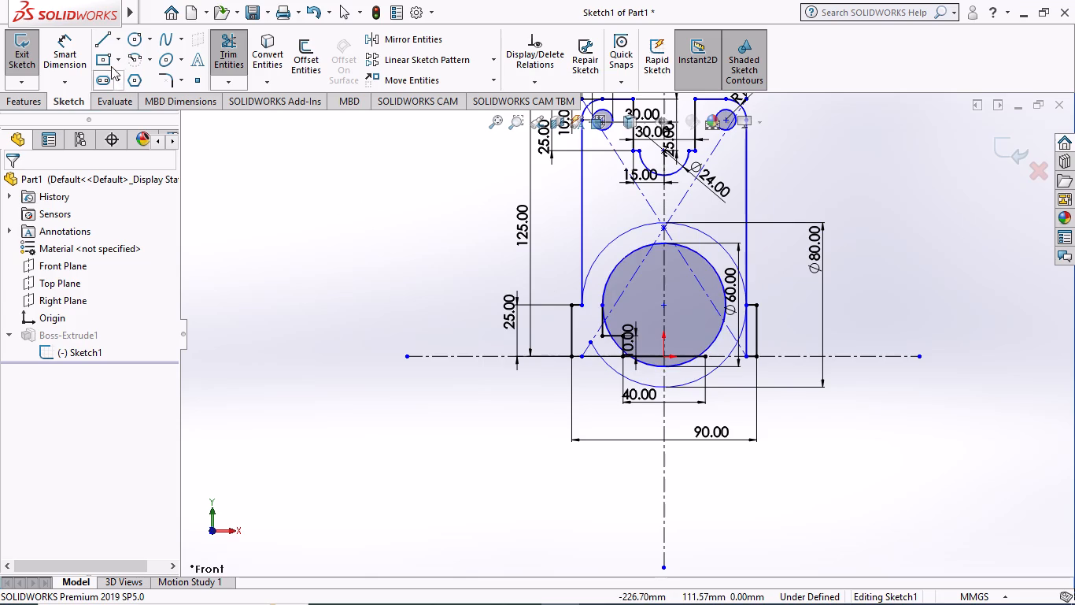
pyautogui.click(228, 44)
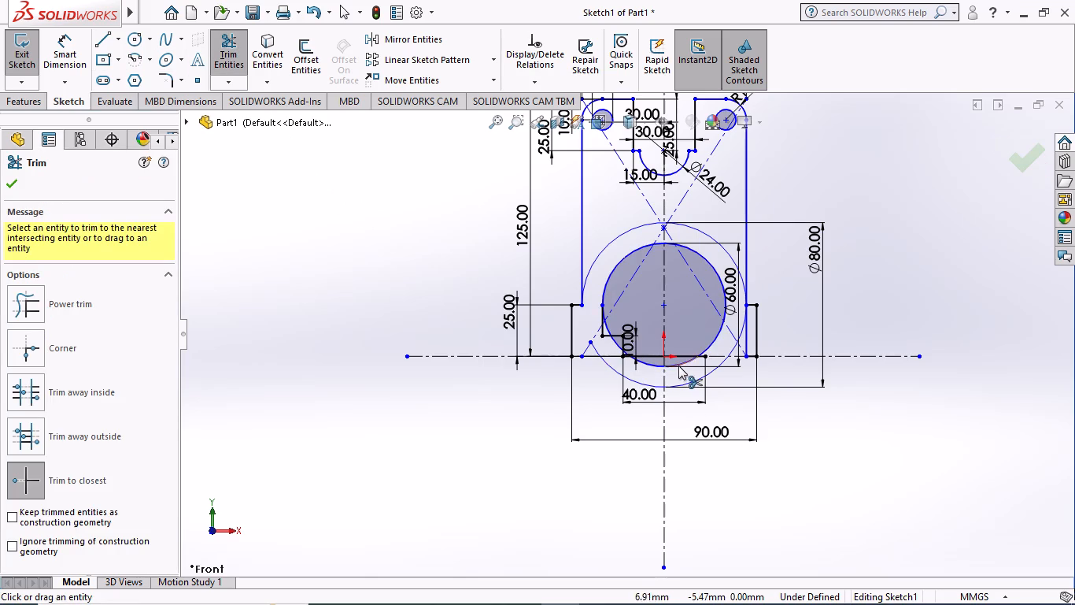
pyautogui.scroll(-5, 685, 358)
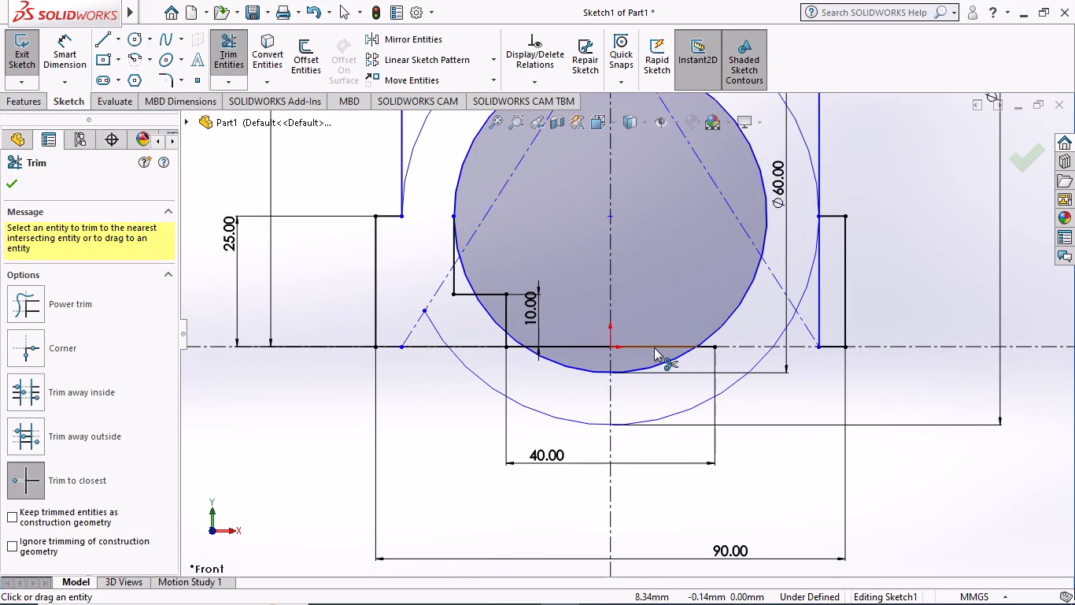
pyautogui.click(653, 347)
pyautogui.click(571, 344)
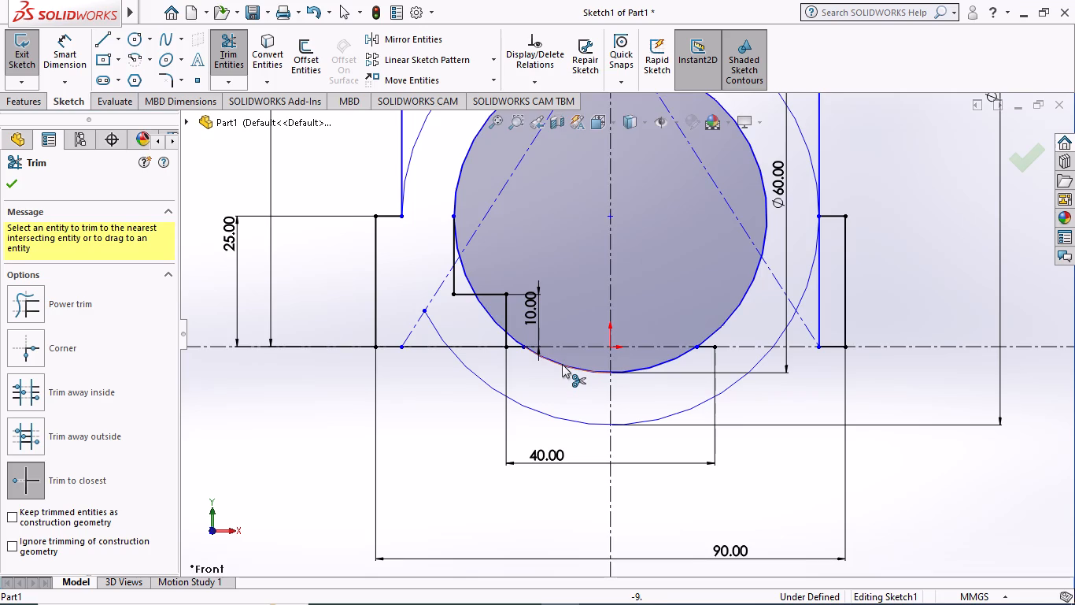
# Trim the 60 mm circle's arcs below the horizontal centerline and across the left step up to the diagonal construction line.
pyautogui.click(562, 364)
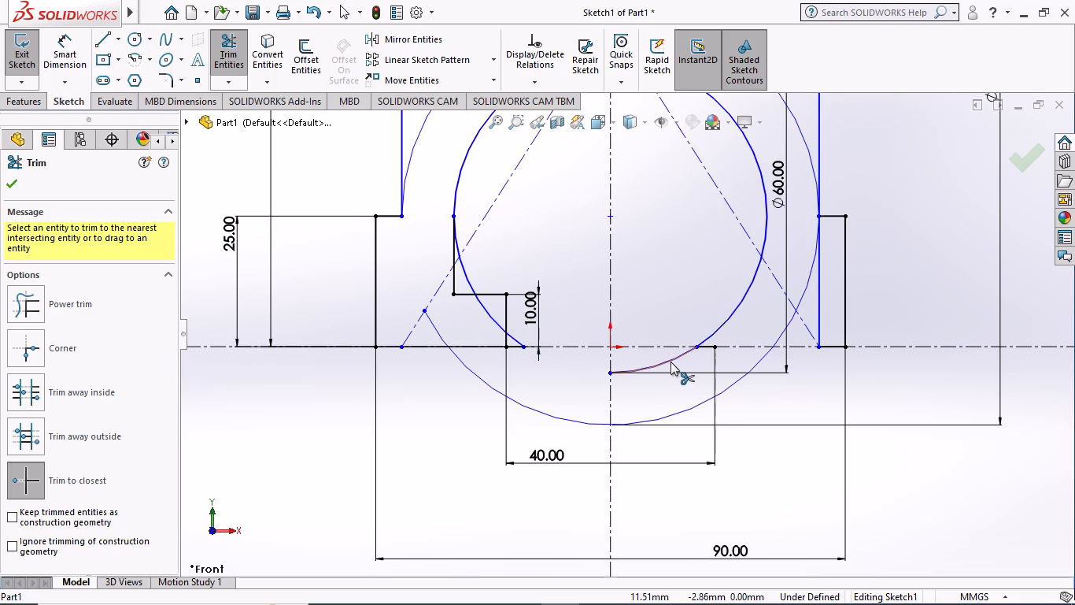
pyautogui.click(670, 362)
pyautogui.click(514, 338)
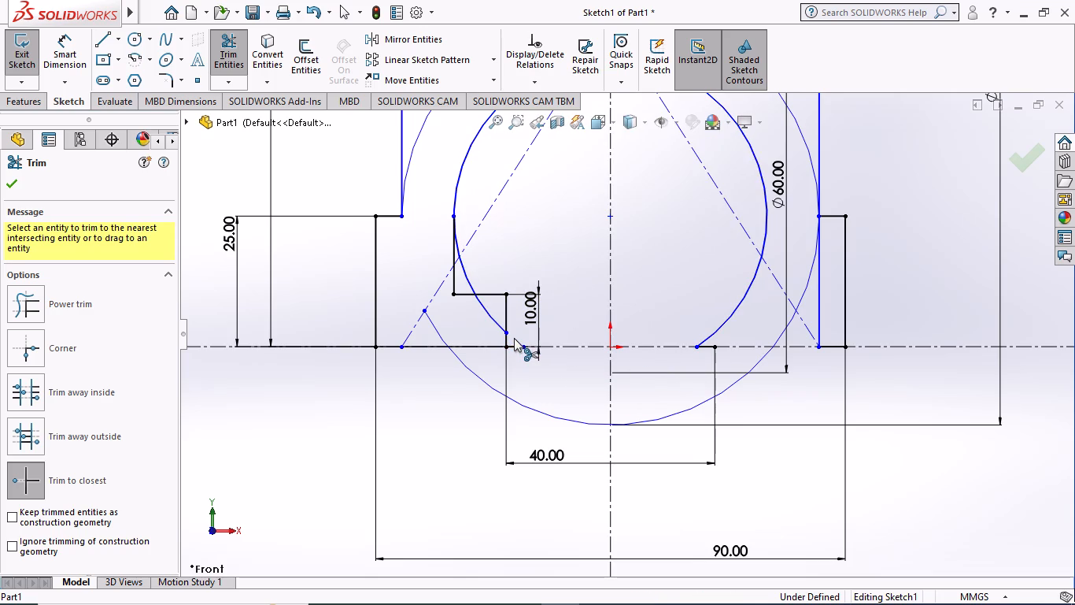
pyautogui.click(486, 311)
pyautogui.click(466, 273)
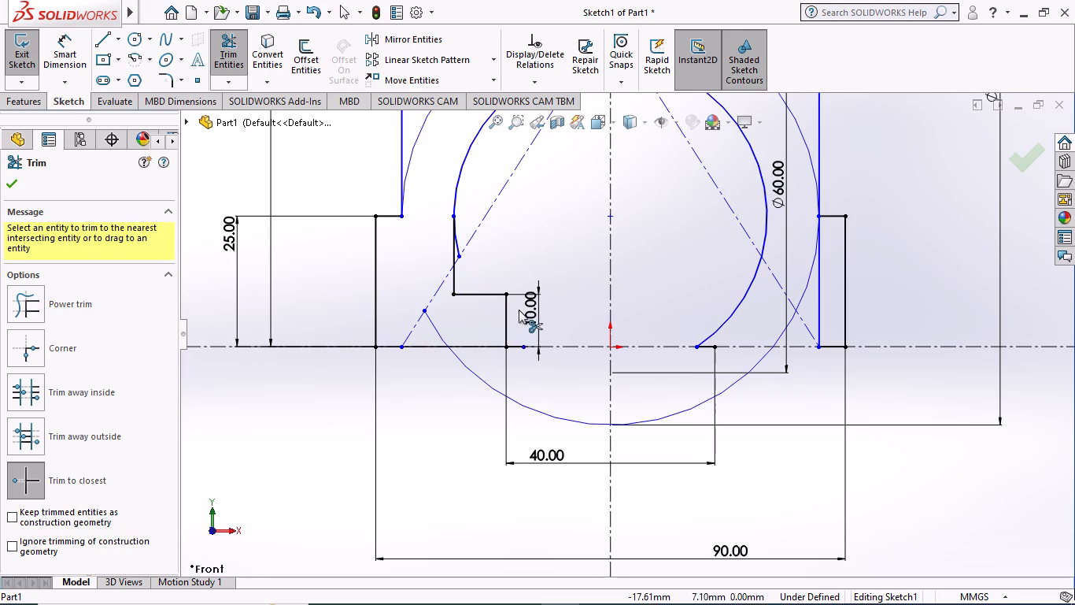
# Trim the leftover stub at the left end of the 40 mm line and the remaining 60 mm arc beside the 15 mm vertical line.
pyautogui.scroll(-4, 519, 343)
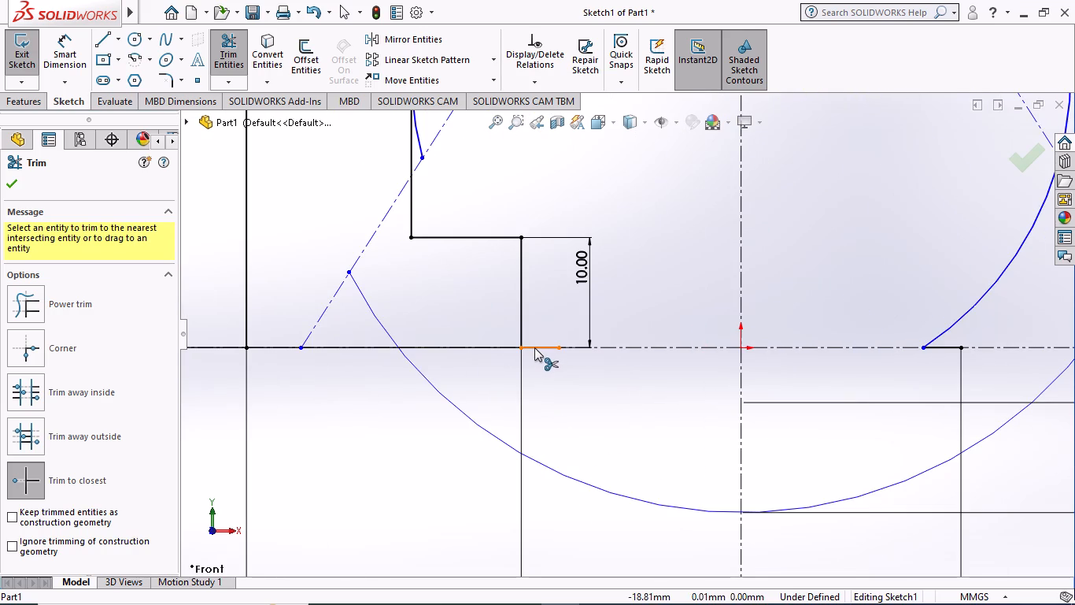
pyautogui.click(534, 347)
pyautogui.scroll(5, 534, 347)
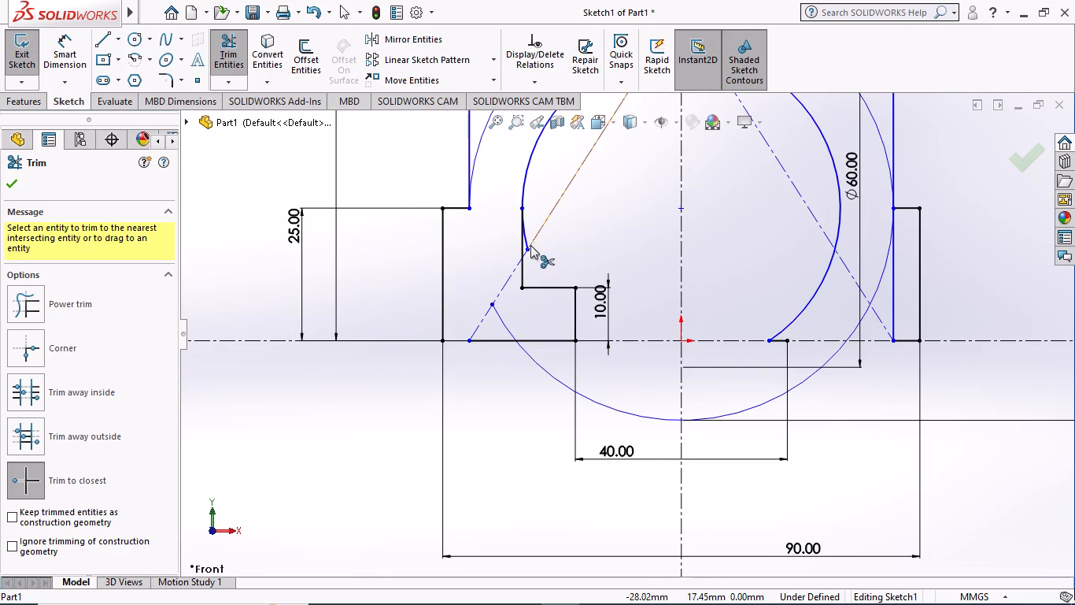
pyautogui.scroll(-5, 535, 237)
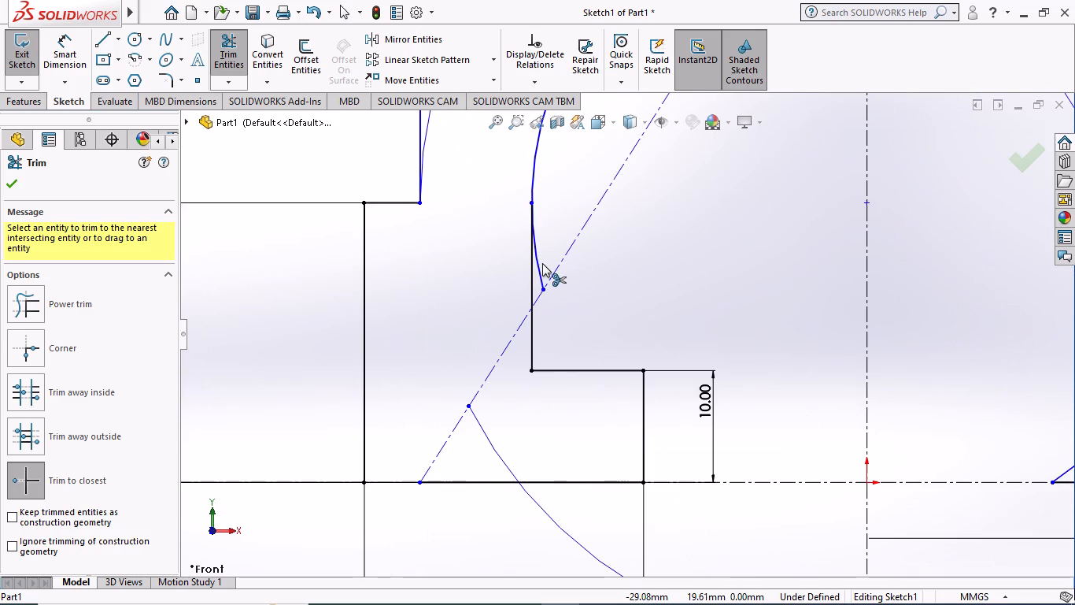
pyautogui.click(538, 265)
pyautogui.scroll(3, 533, 300)
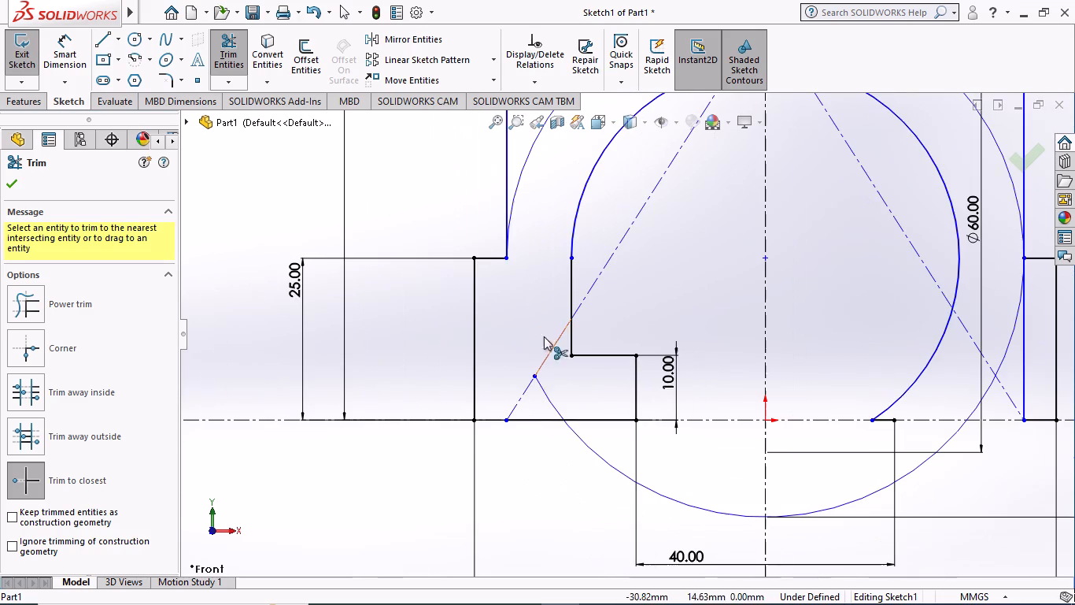
# Trim the 80 mm circle's lower arcs inside the left base block and below the horizontal centerline.
pyautogui.click(542, 388)
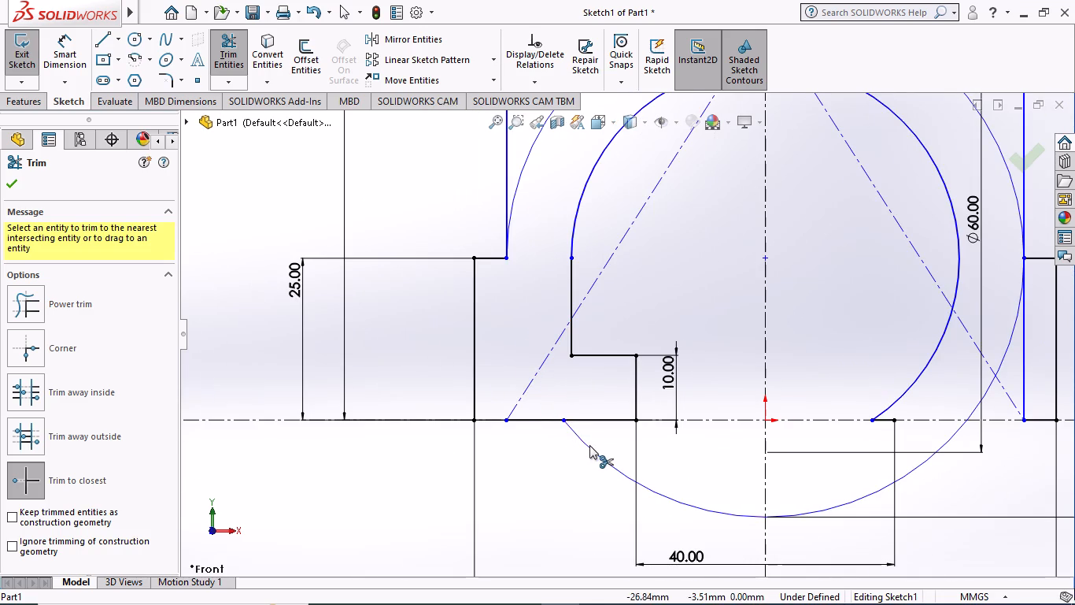
pyautogui.click(588, 447)
pyautogui.scroll(2, 739, 455)
pyautogui.scroll(2, 852, 415)
pyautogui.scroll(-3, 847, 411)
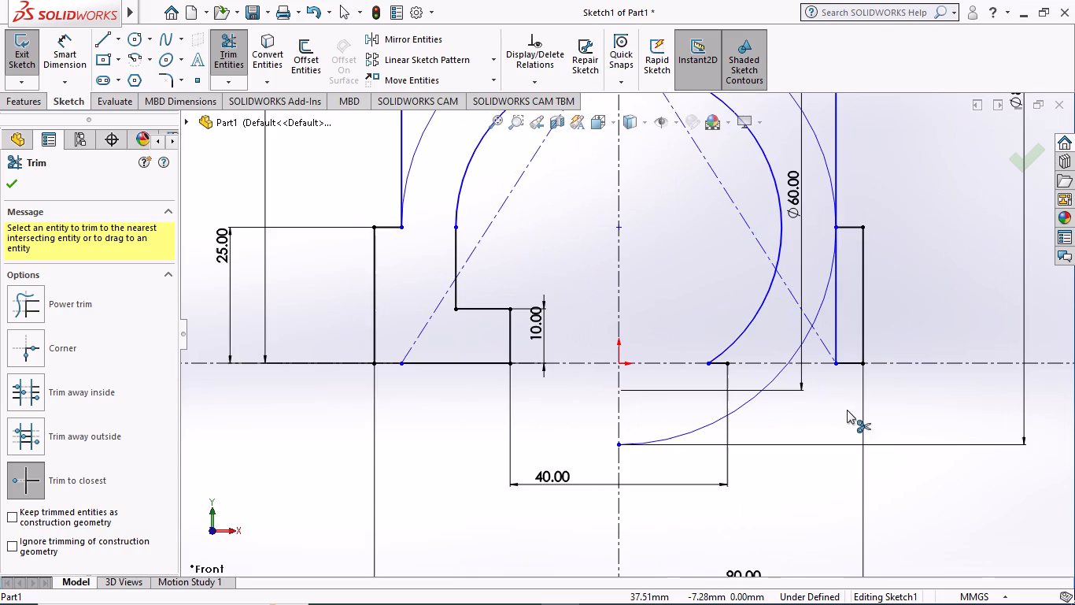
pyautogui.click(705, 423)
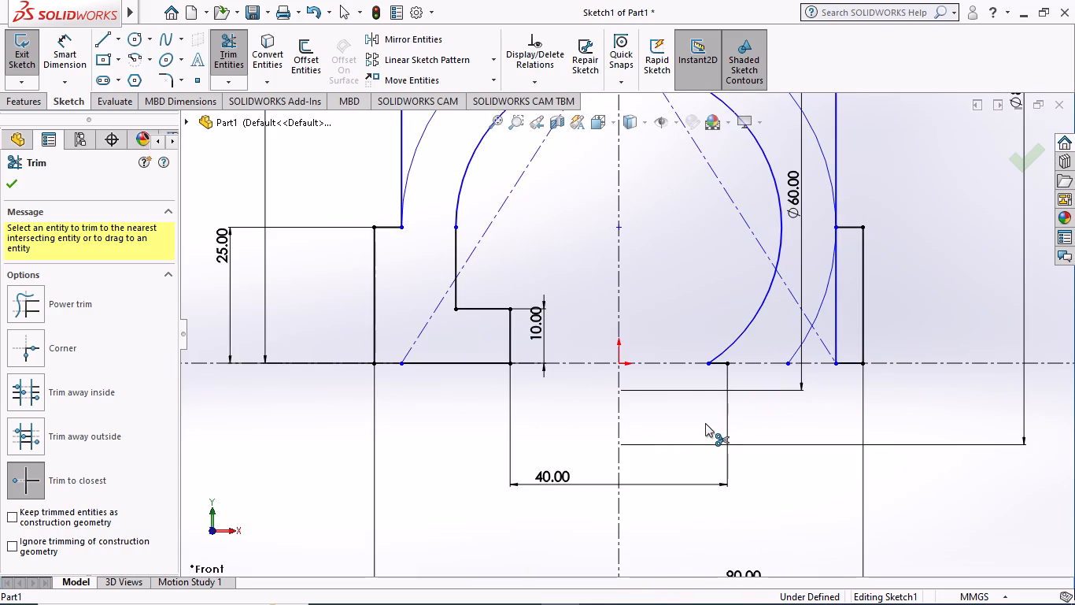
# Trim away the vertical line segment inside the right base block, between its 25 mm high top and the bottom, and finish trimming.
pyautogui.scroll(4, 567, 320)
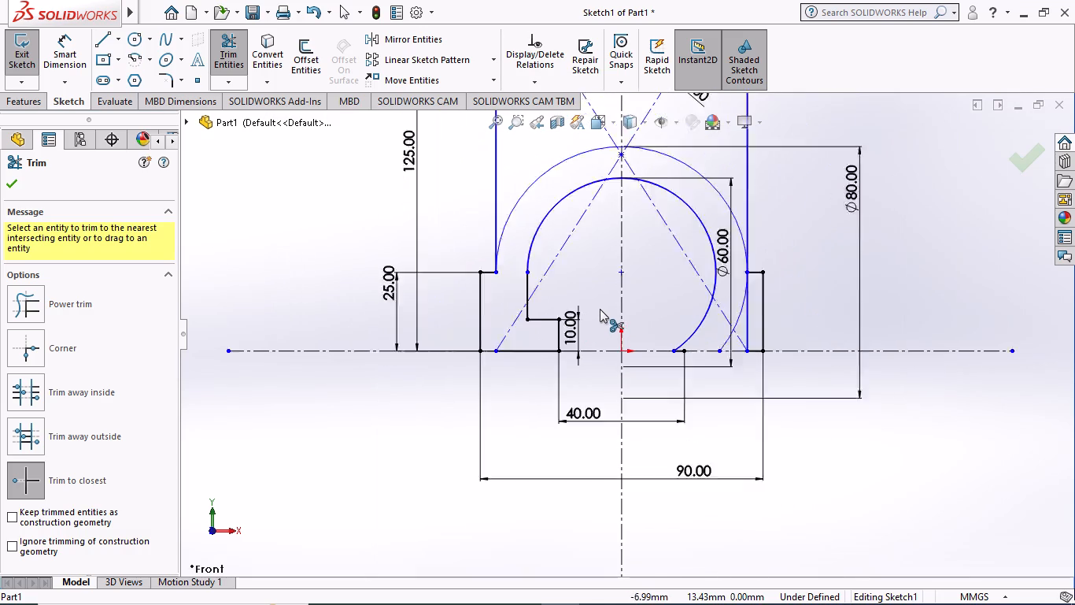
pyautogui.scroll(-2, 708, 291)
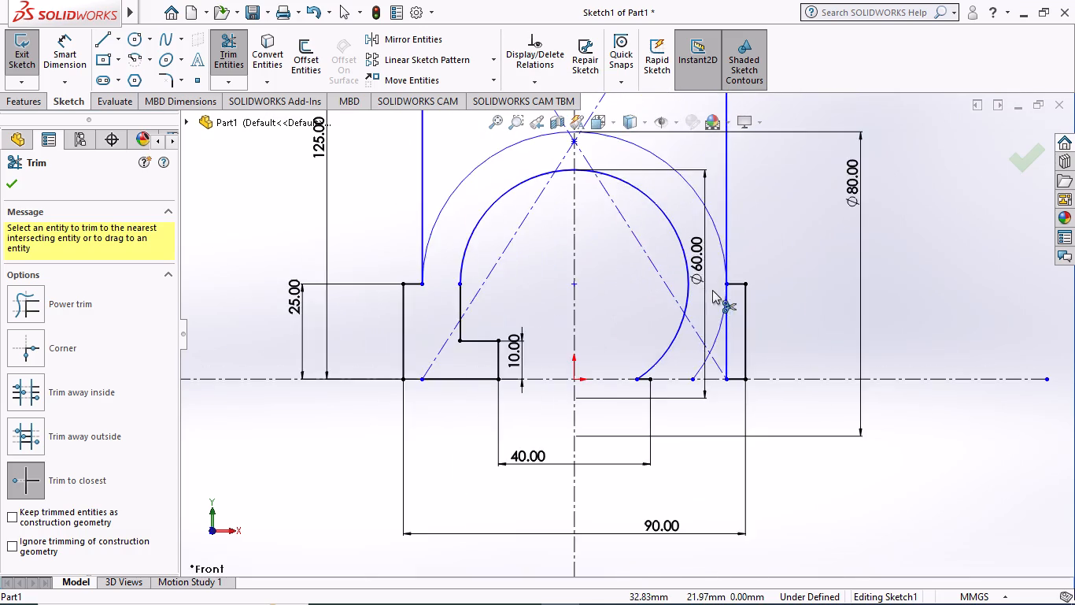
pyautogui.scroll(-2, 729, 290)
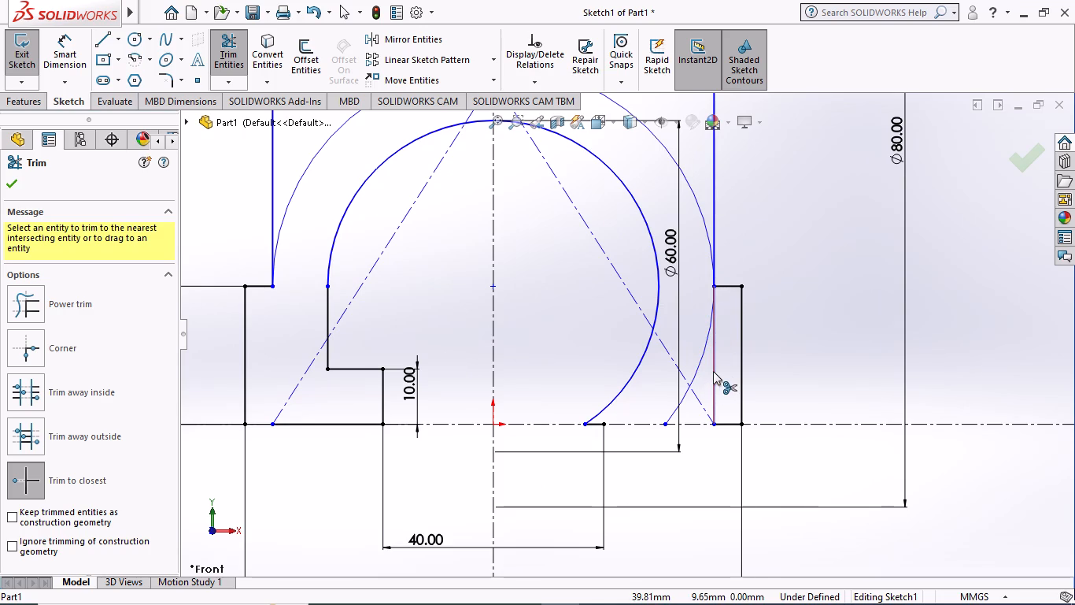
pyautogui.click(713, 371)
pyautogui.scroll(3, 601, 364)
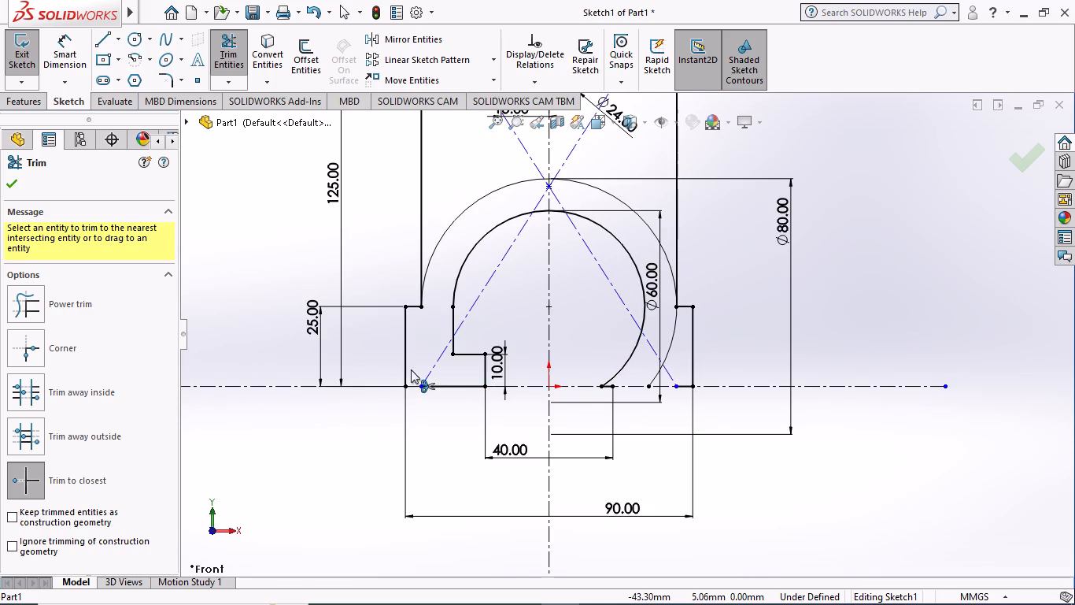
pyautogui.scroll(-4, 412, 369)
pyautogui.scroll(-4, 559, 380)
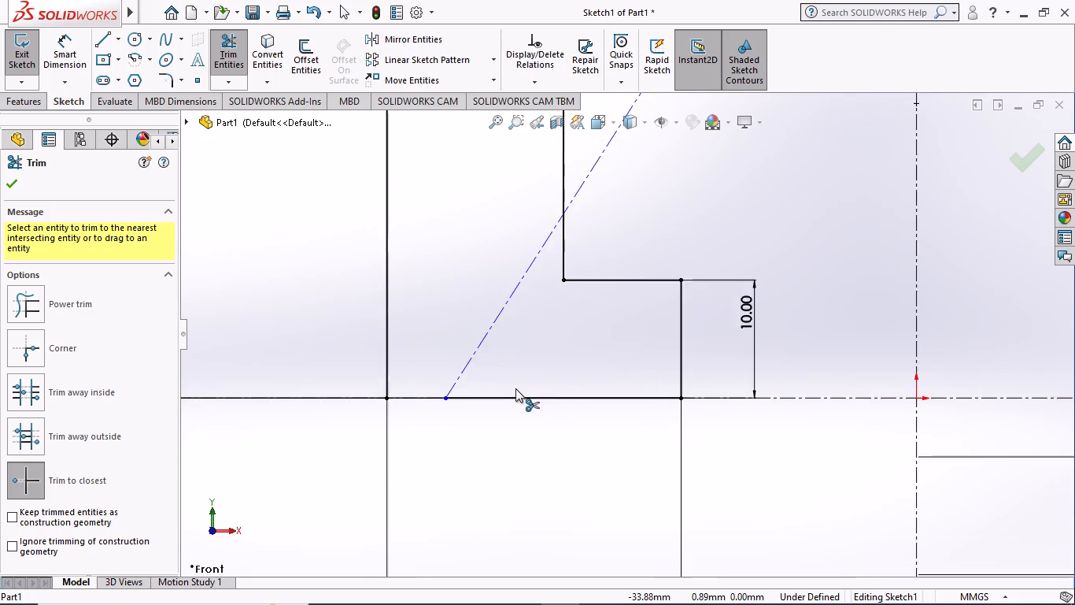
pyautogui.scroll(2, 515, 388)
pyautogui.scroll(2, 875, 438)
pyautogui.scroll(1, 591, 354)
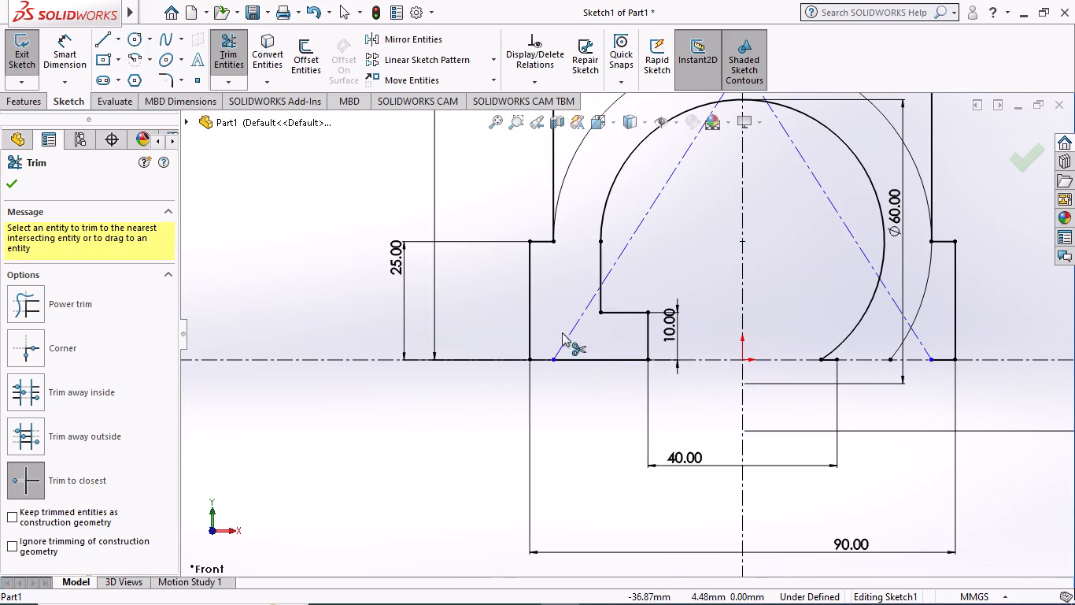
pyautogui.click(17, 184)
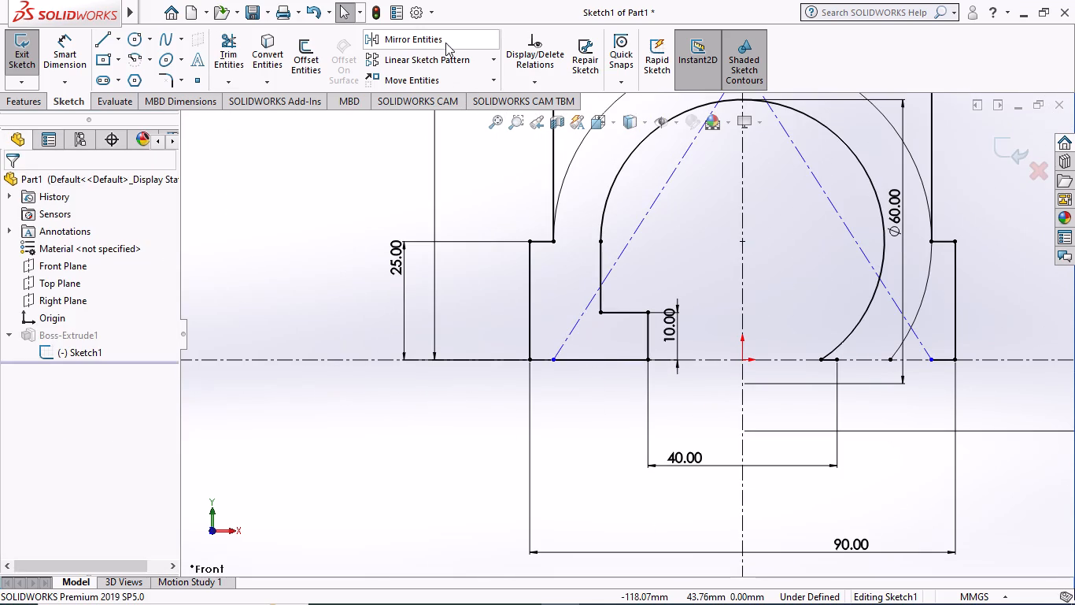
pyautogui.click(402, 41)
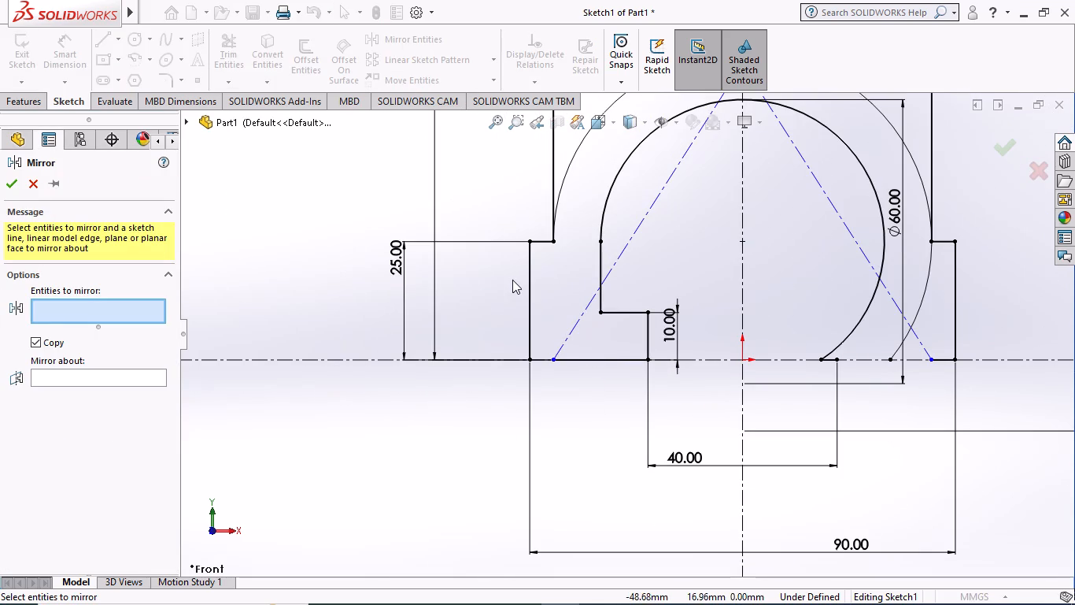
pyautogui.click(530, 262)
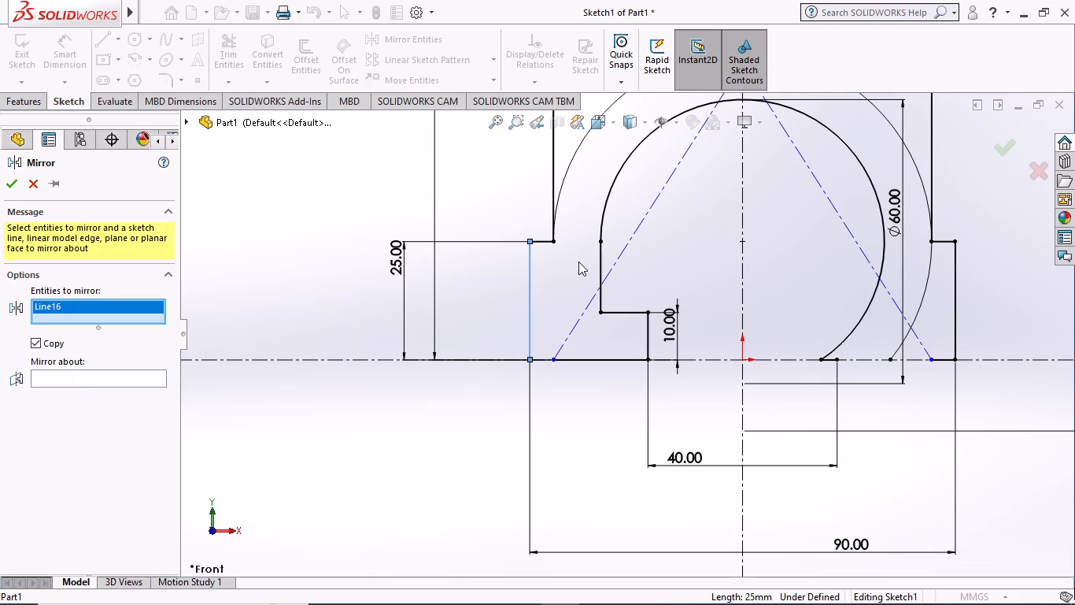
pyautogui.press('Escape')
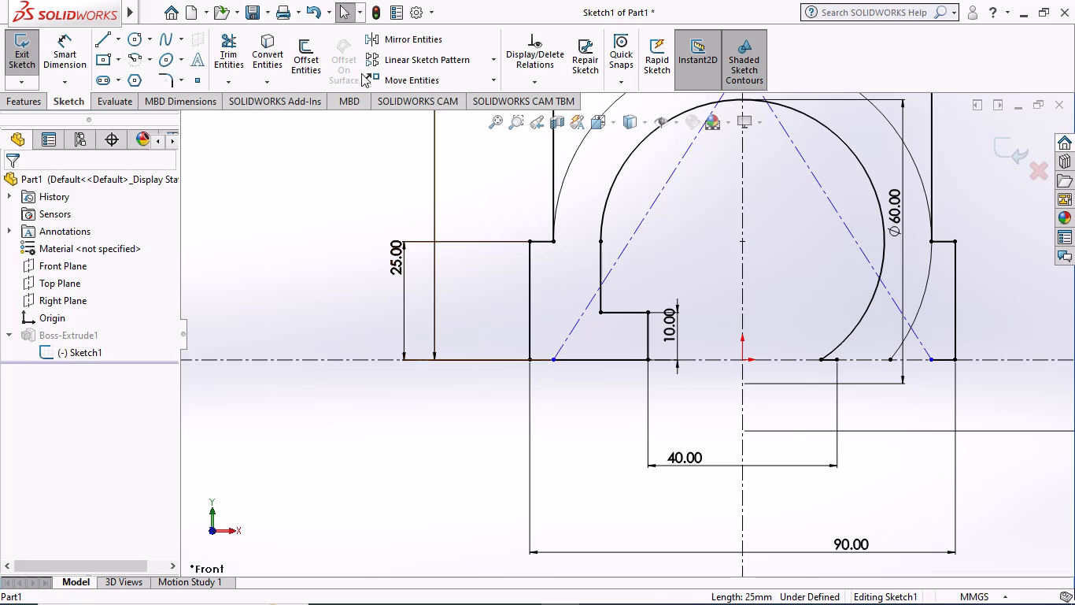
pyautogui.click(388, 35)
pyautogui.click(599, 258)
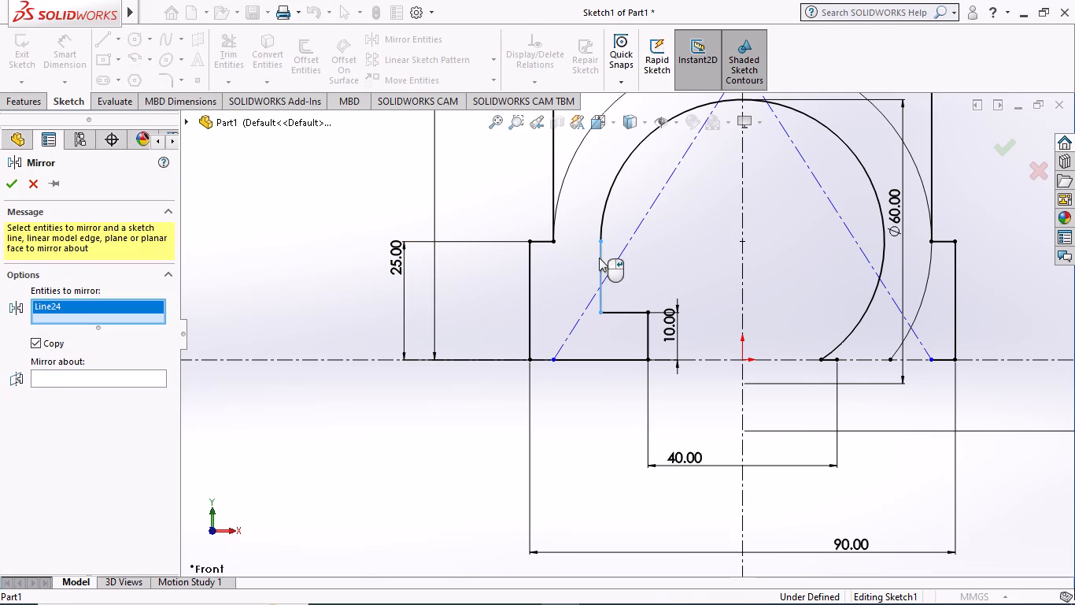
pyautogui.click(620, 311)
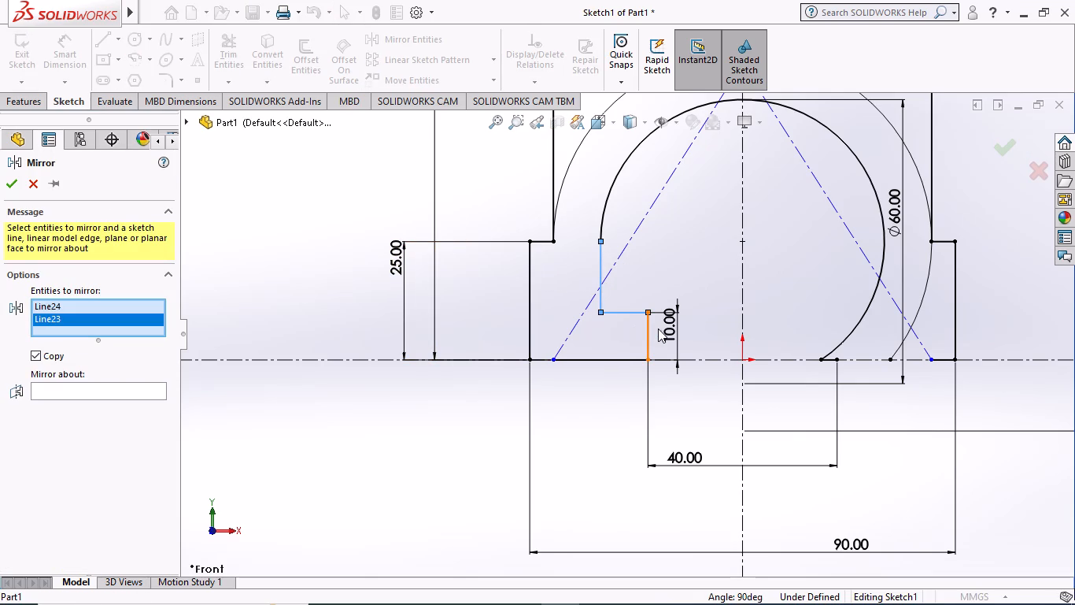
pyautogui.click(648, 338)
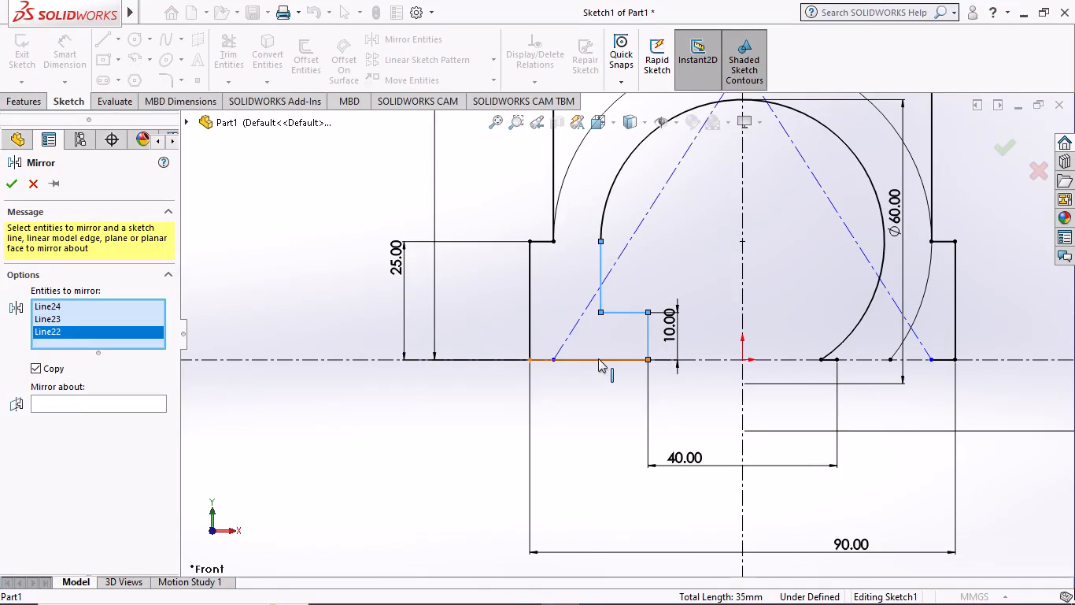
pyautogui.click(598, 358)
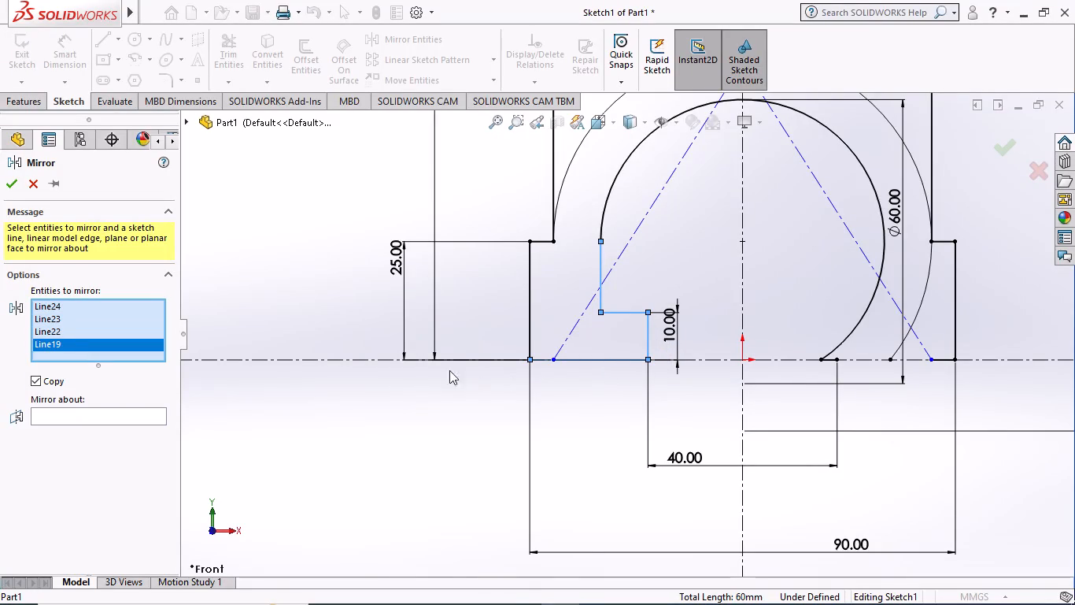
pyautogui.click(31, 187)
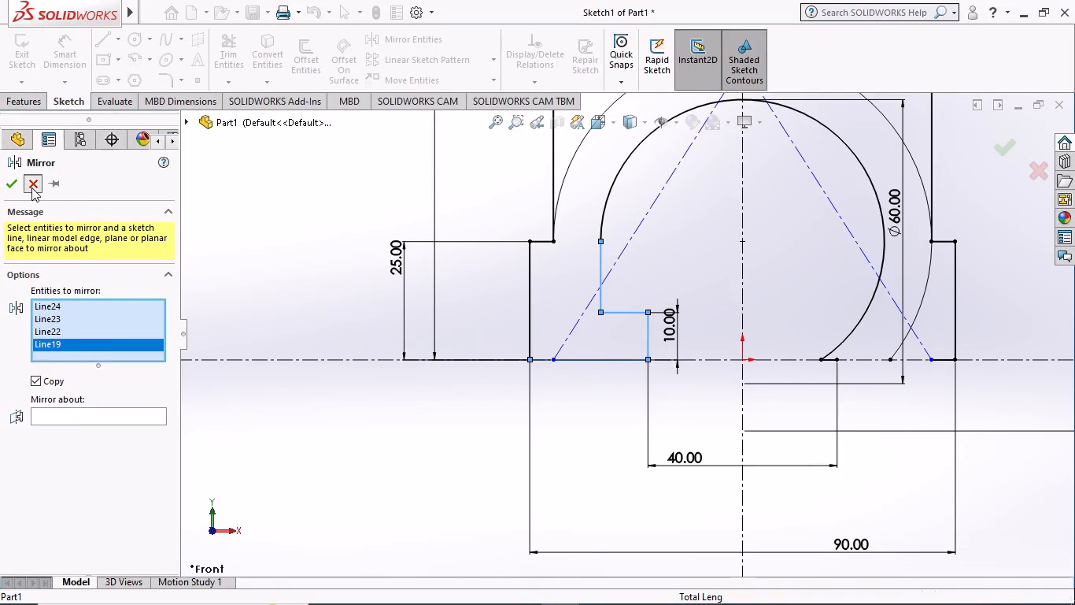
# Trim away the short bottom line of the right base block.
pyautogui.click(227, 58)
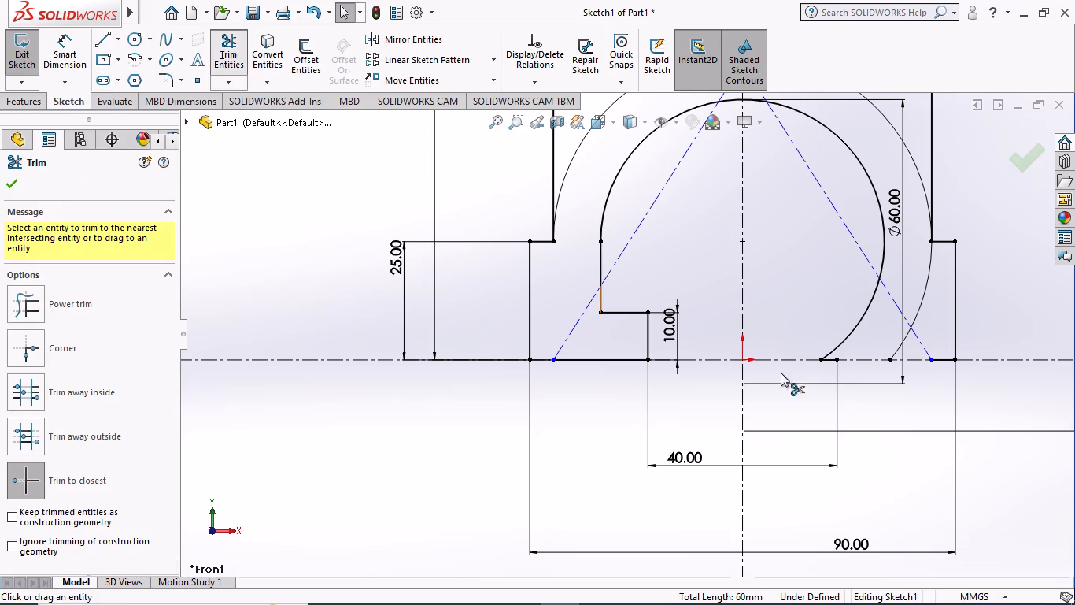
pyautogui.click(940, 357)
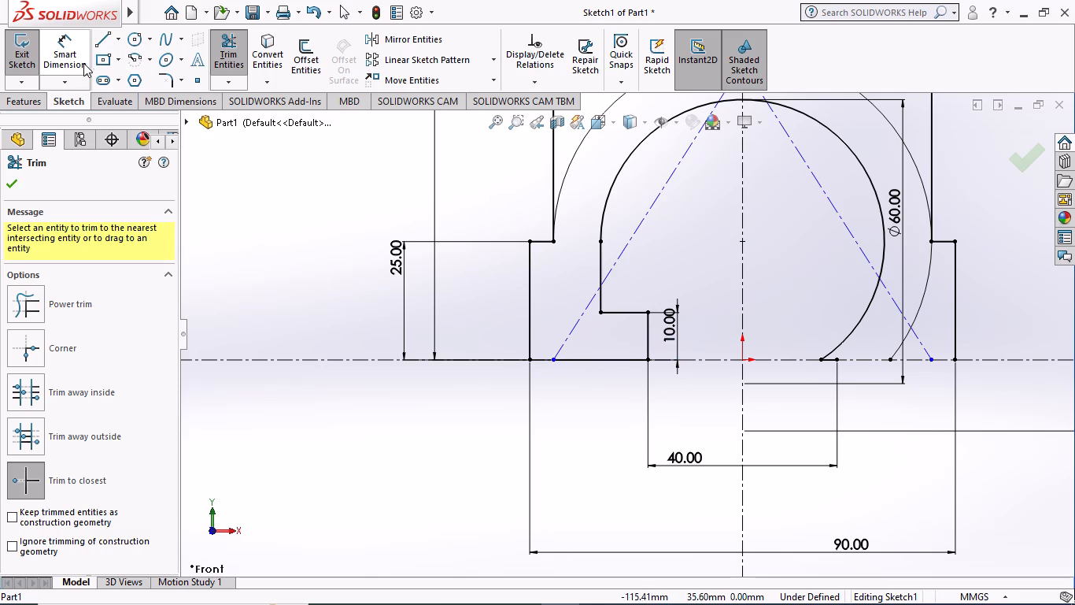
# Mirror the left opening's two vertical lines, 10 mm ledge and the left block's bottom line about the vertical centerline, keeping the originals.
pyautogui.click(408, 35)
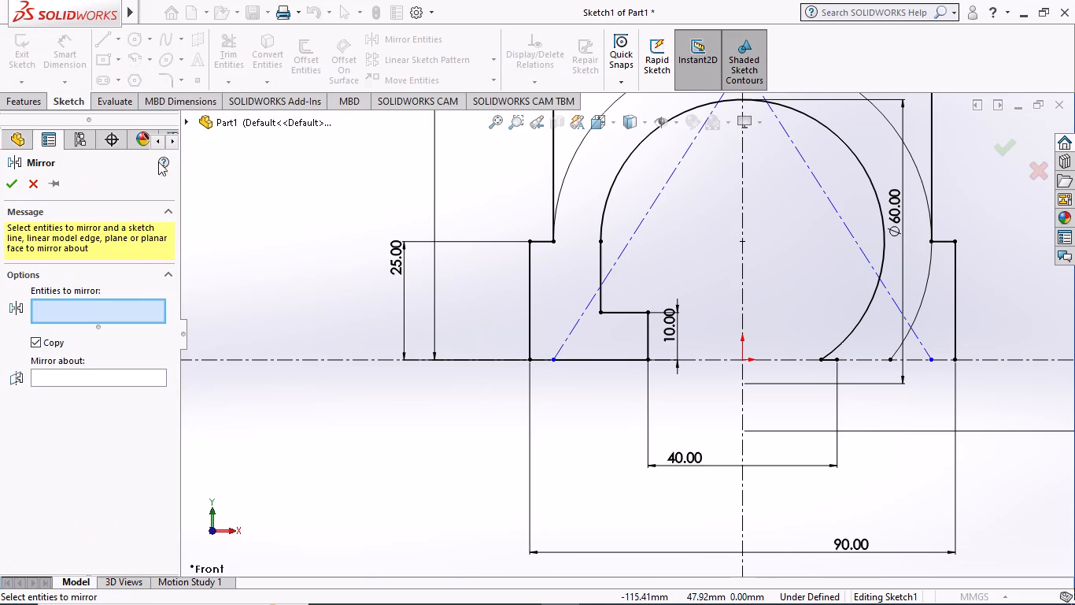
pyautogui.click(607, 308)
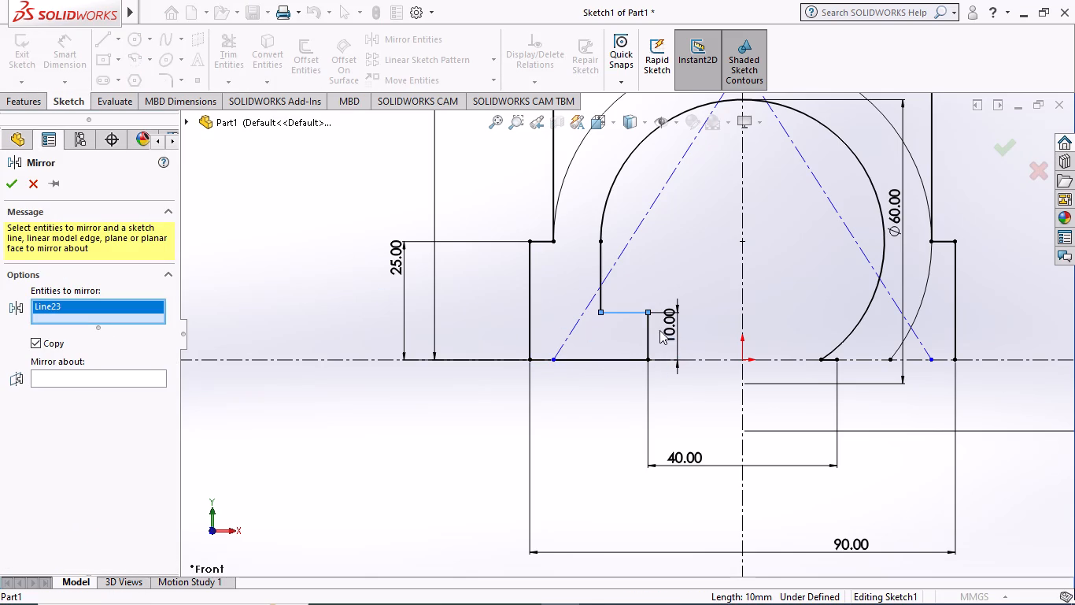
pyautogui.click(652, 338)
pyautogui.click(611, 359)
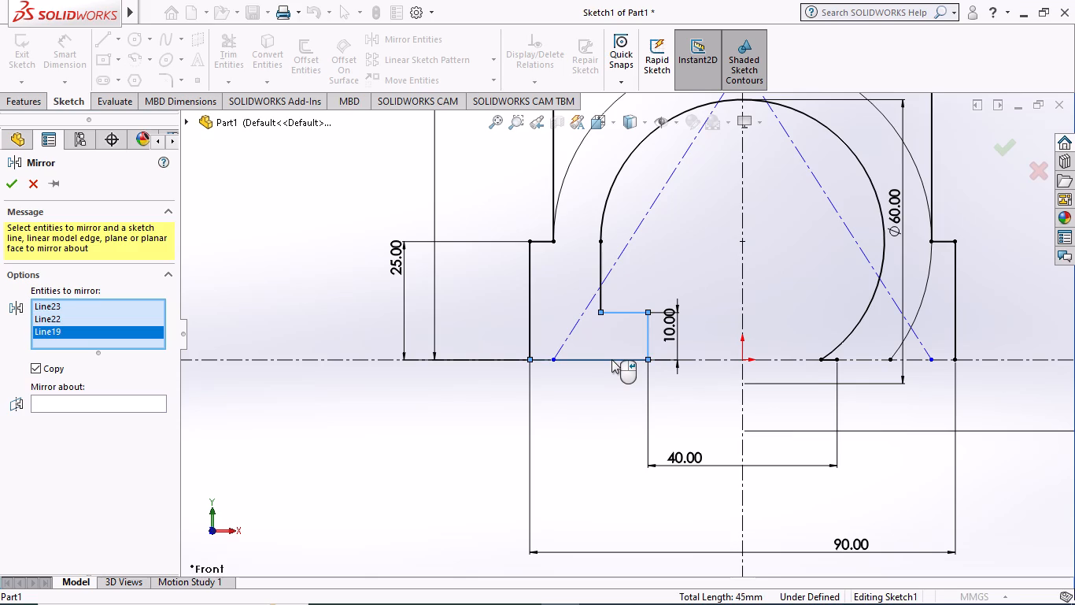
pyautogui.click(599, 268)
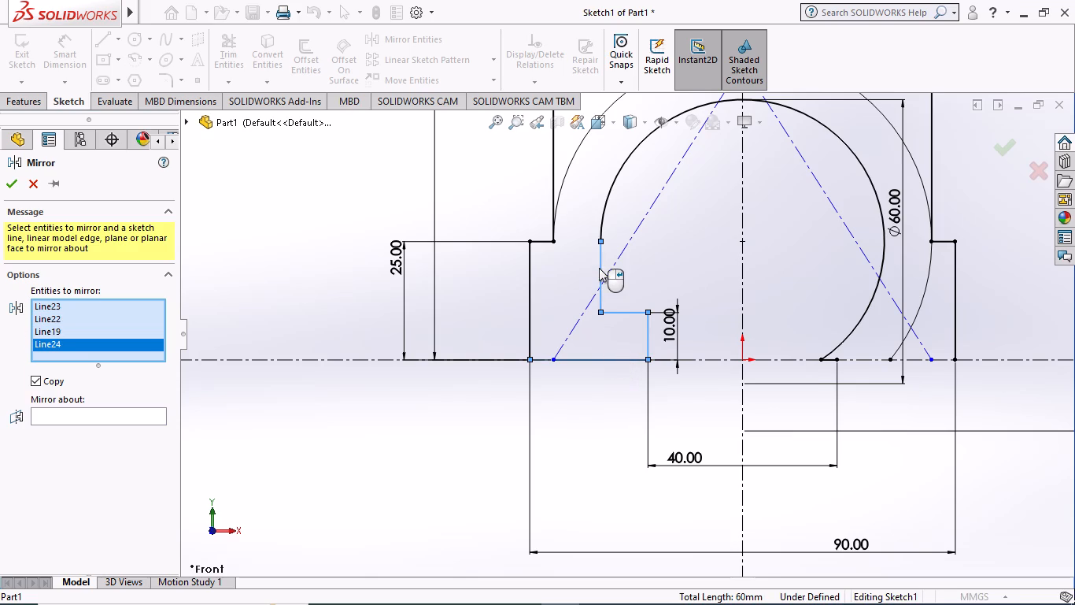
pyautogui.click(81, 421)
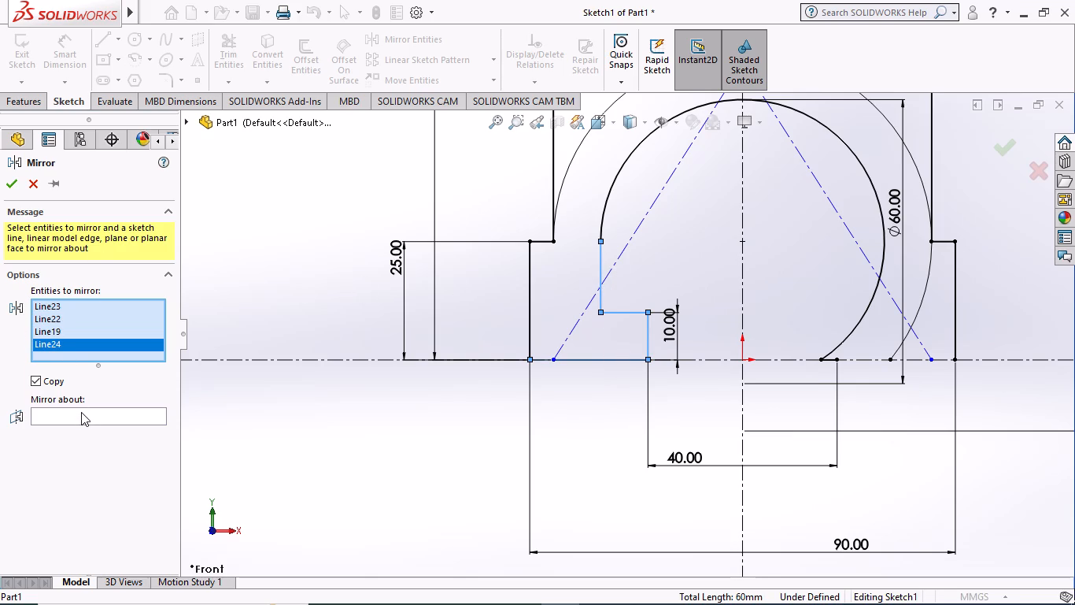
pyautogui.click(81, 412)
pyautogui.click(741, 202)
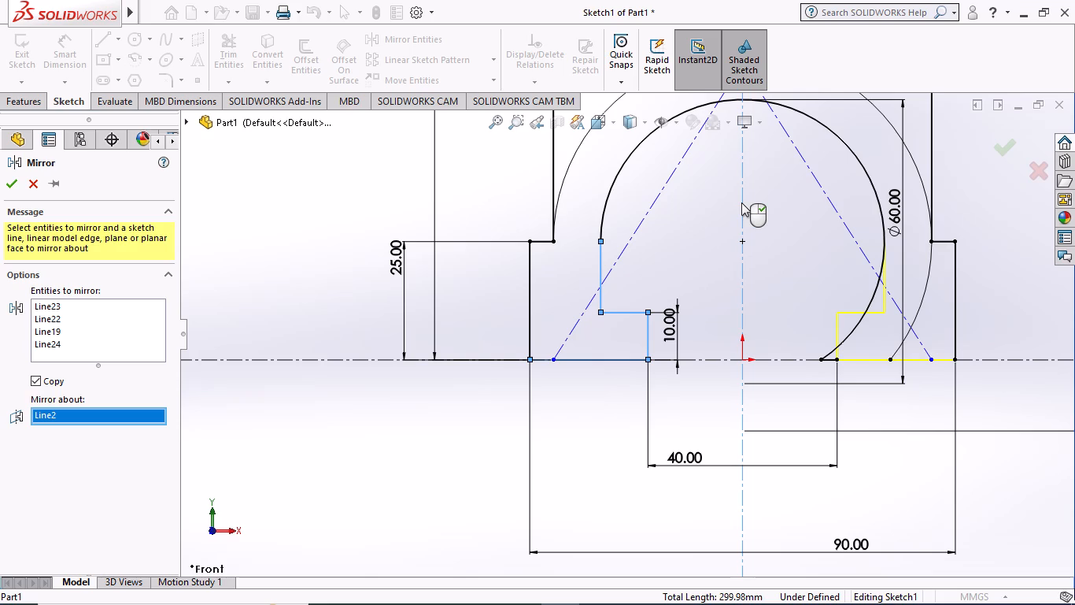
pyautogui.click(10, 183)
# Trim the remaining 60 mm arcs crossing the right step and the leftover bottom-line stub at the right block's inner corner.
pyautogui.scroll(2, 782, 373)
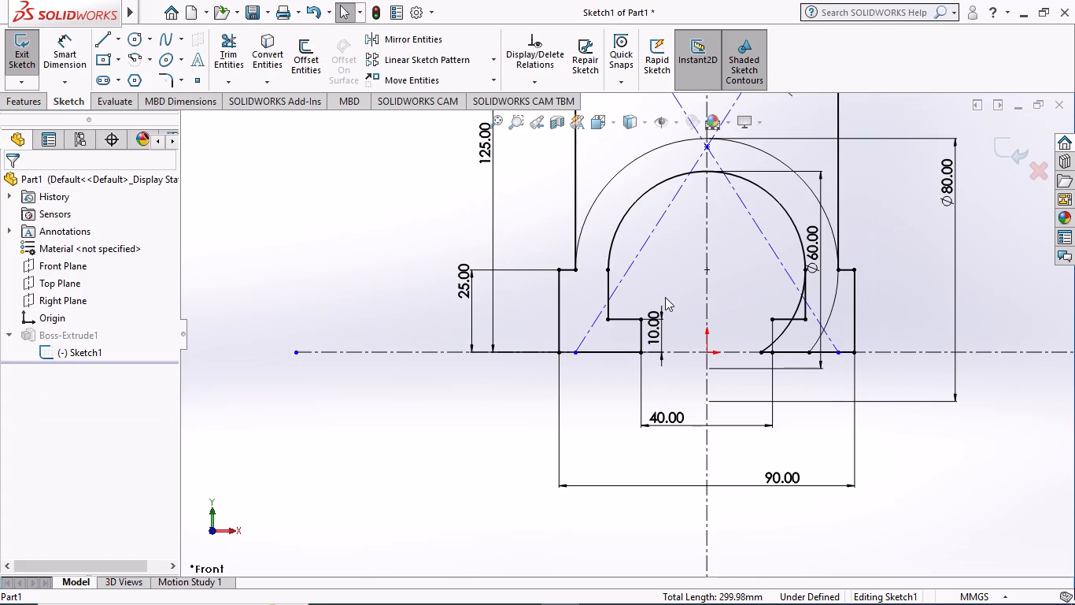
pyautogui.scroll(-3, 799, 251)
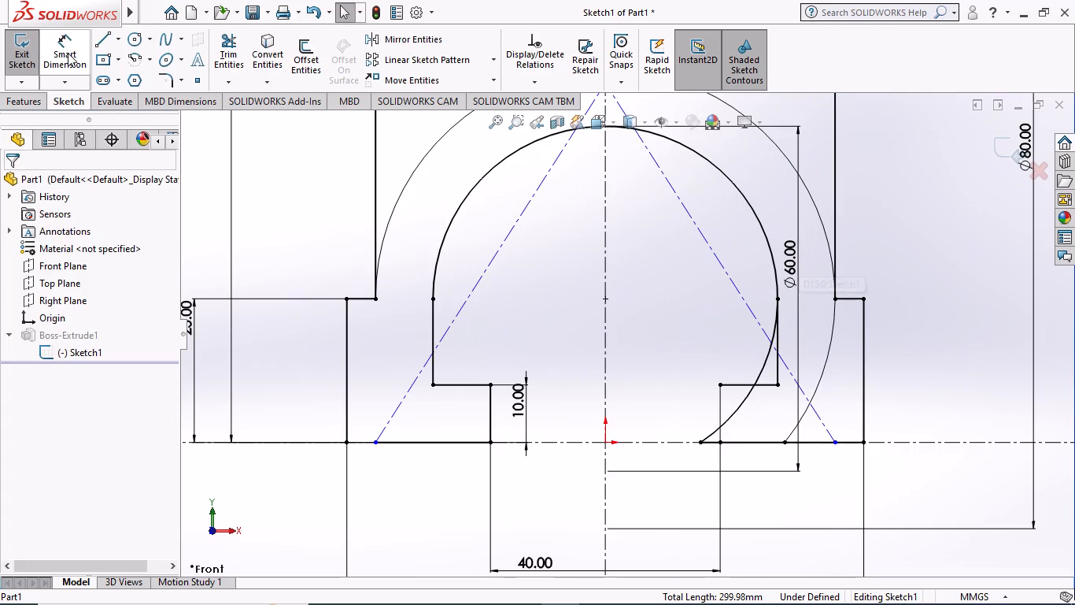
pyautogui.click(235, 46)
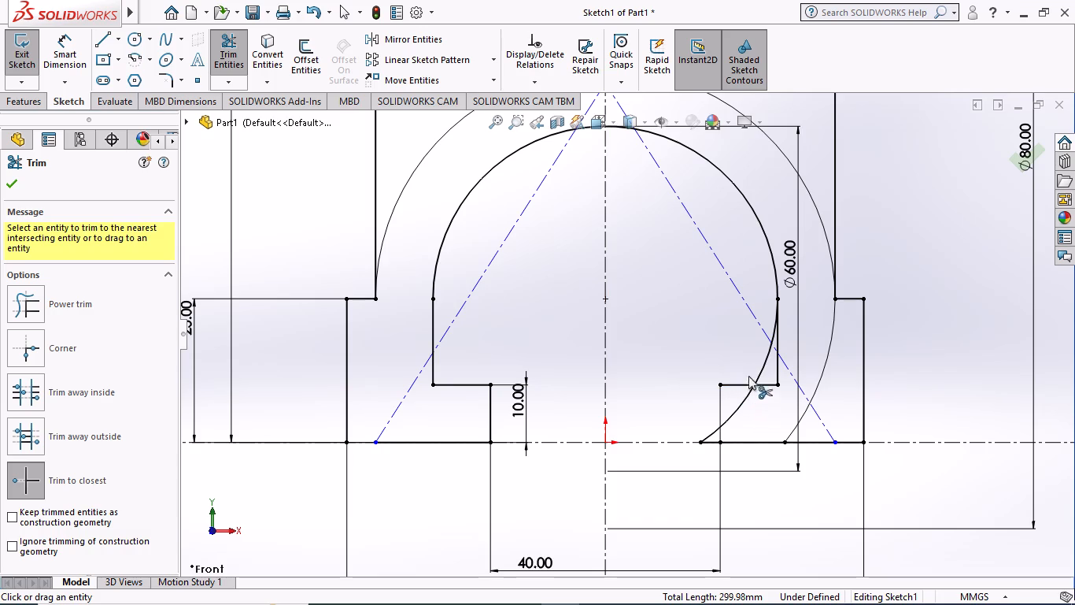
pyautogui.click(767, 362)
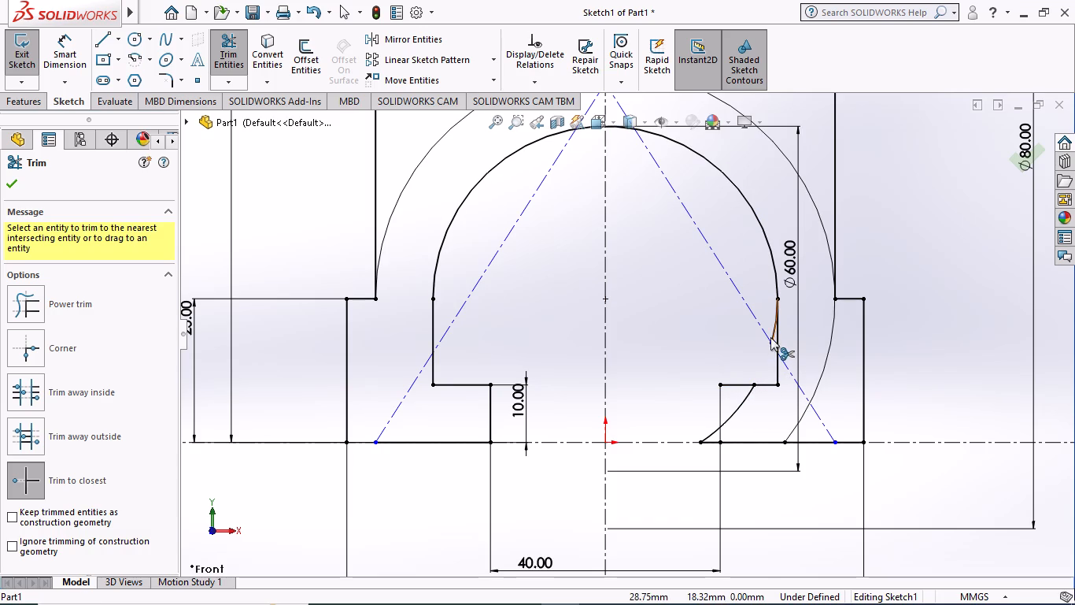
pyautogui.click(773, 334)
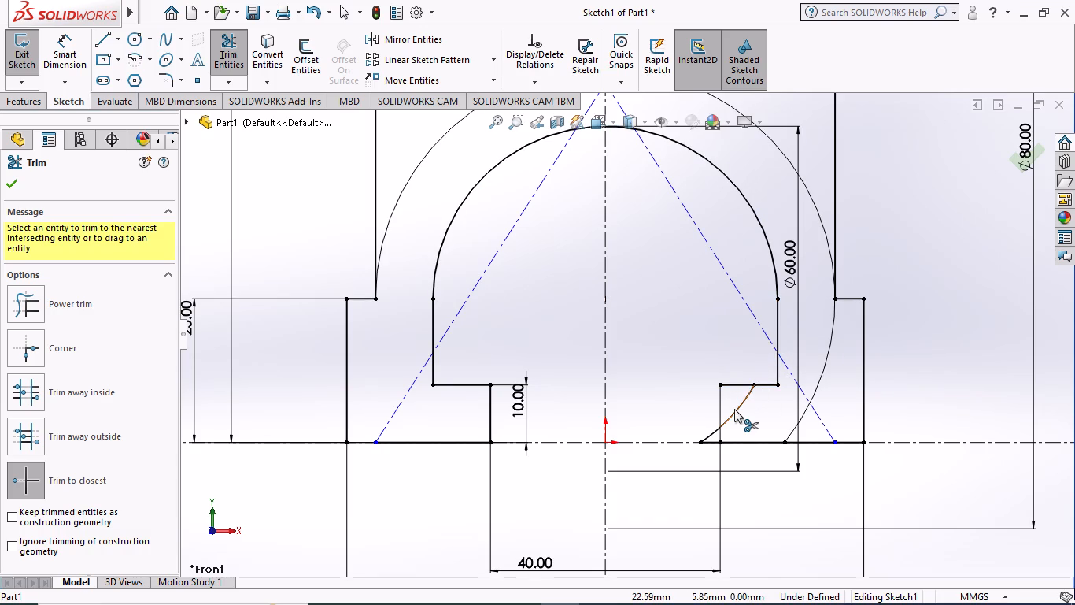
pyautogui.click(734, 410)
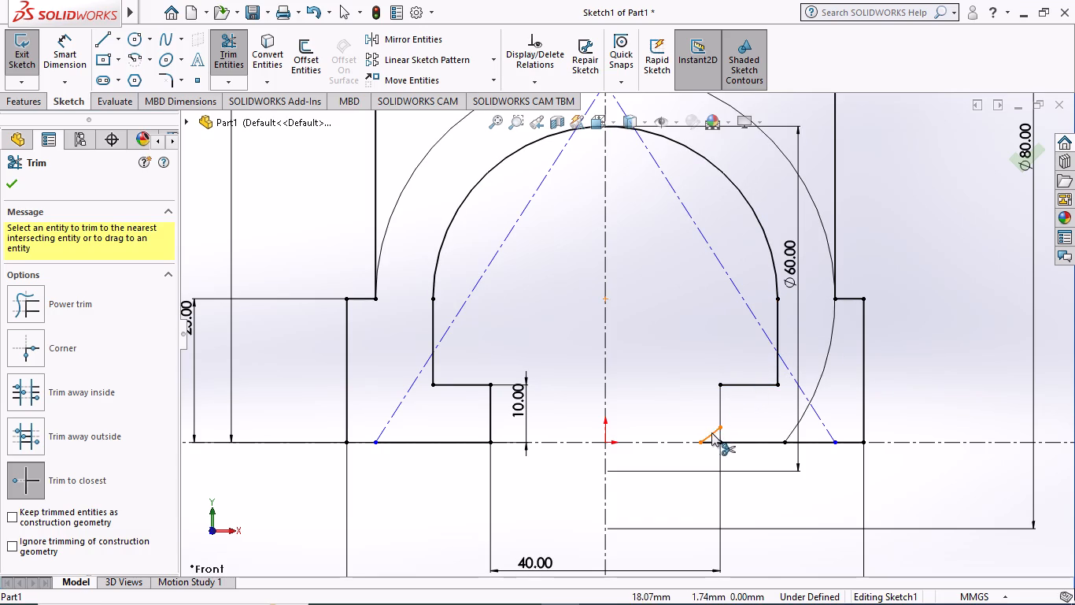
pyautogui.click(711, 434)
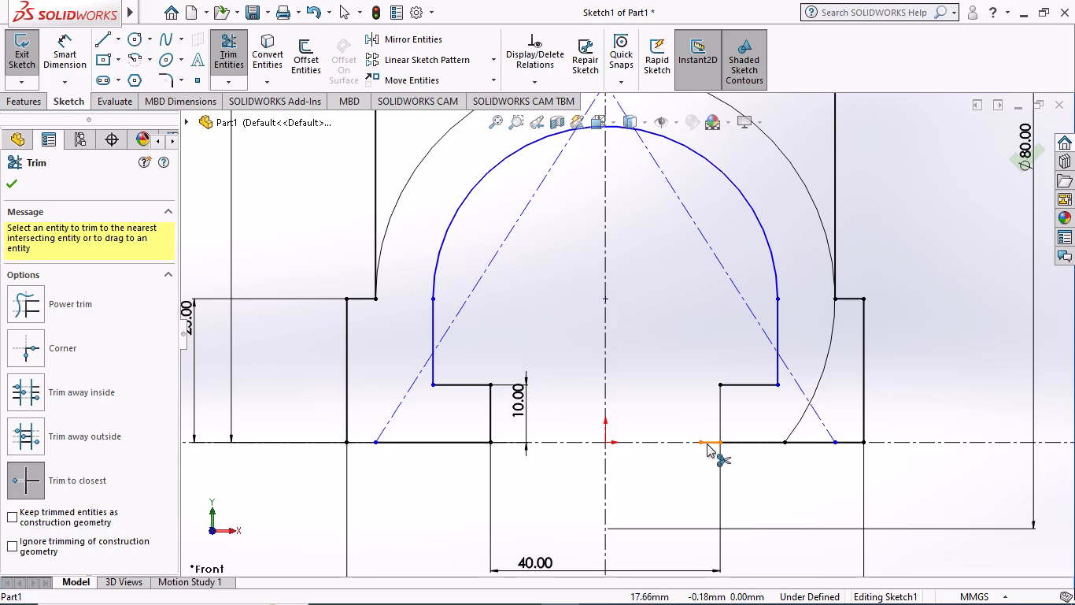
pyautogui.click(707, 444)
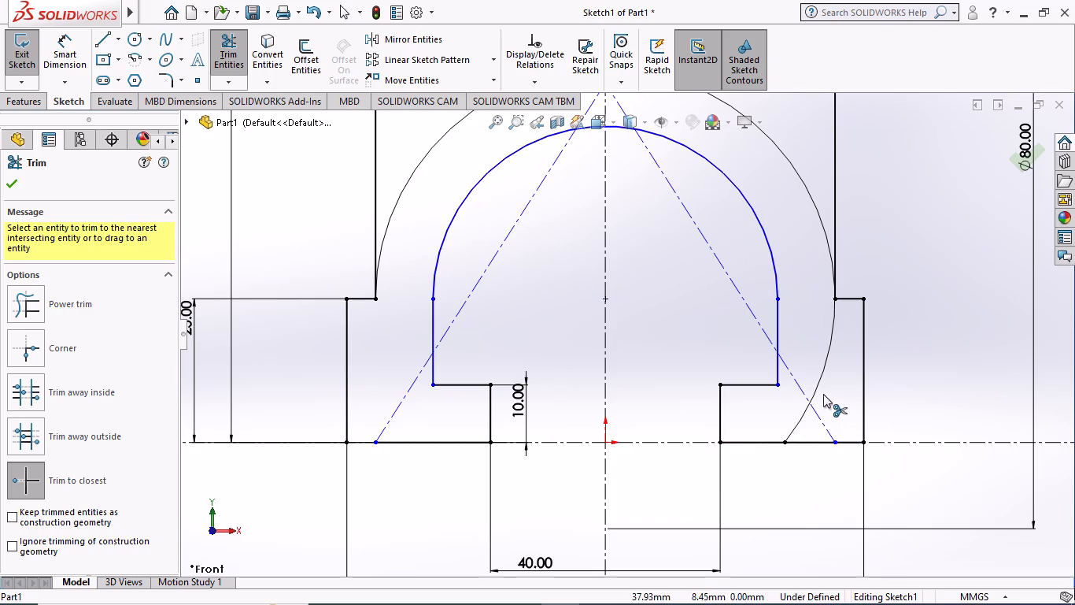
# Examine the trimmed profile around the arched opening, stepped base, top notch and holes, and finish trimming.
pyautogui.scroll(-2, 824, 389)
pyautogui.scroll(4, 828, 389)
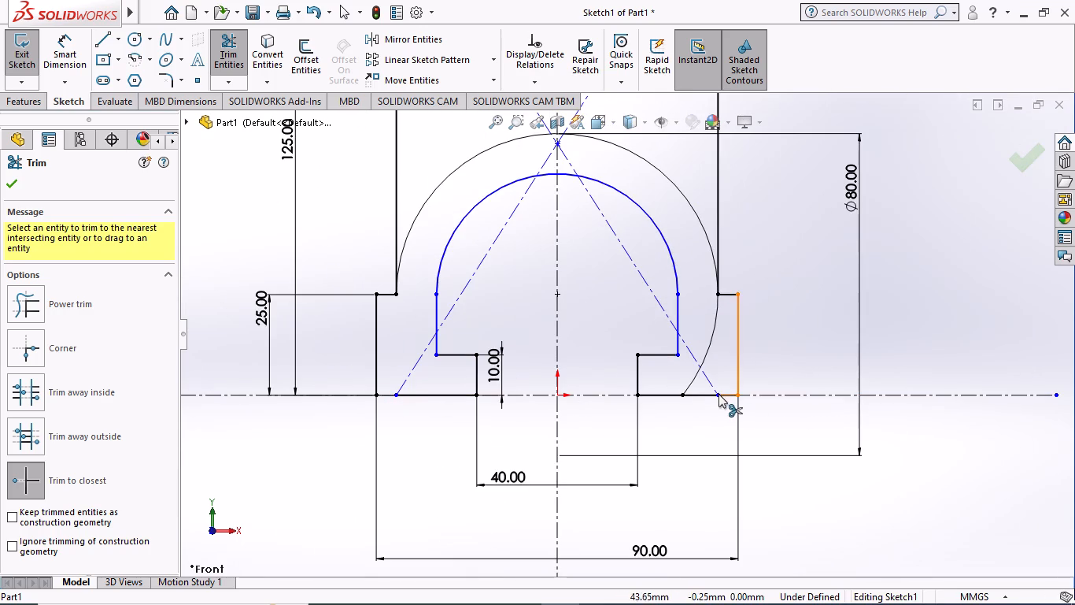
pyautogui.scroll(9, 584, 333)
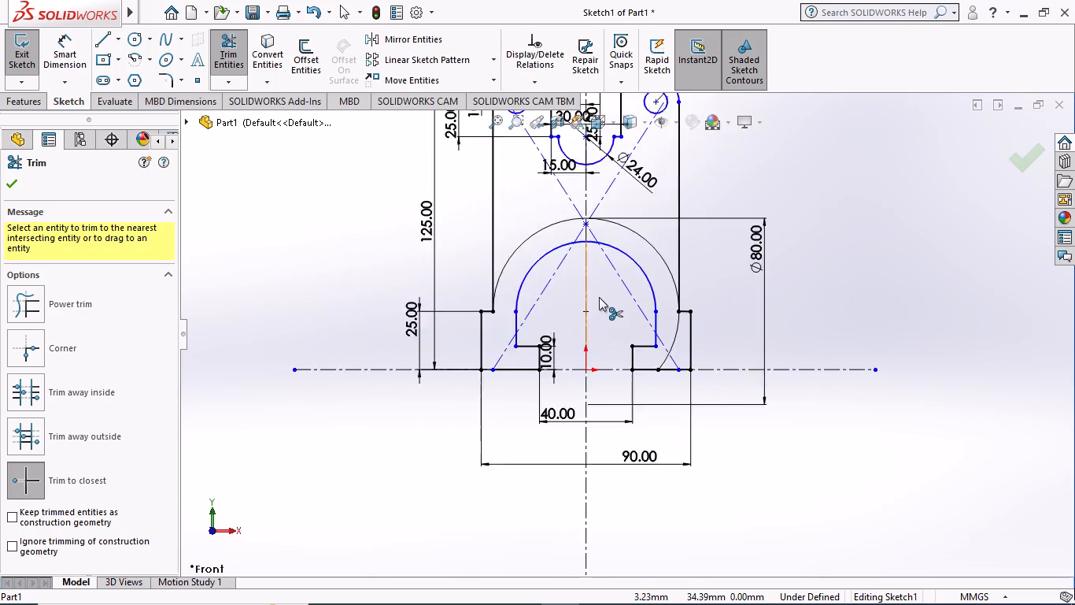
pyautogui.scroll(2, 584, 297)
pyautogui.scroll(-6, 578, 233)
pyautogui.scroll(-2, 647, 246)
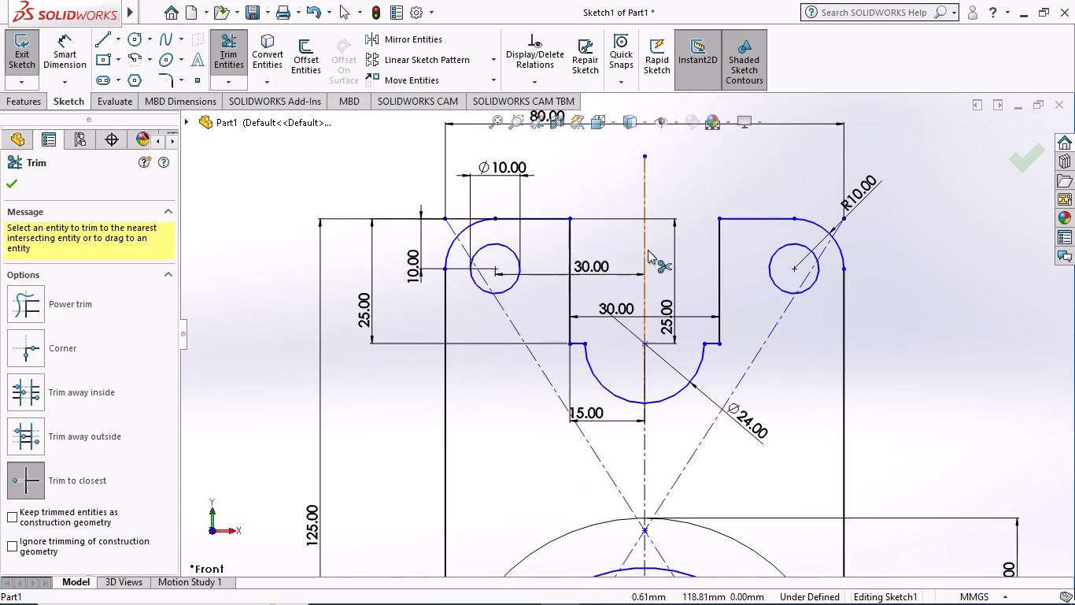
pyautogui.scroll(-2, 518, 309)
pyautogui.scroll(3, 527, 303)
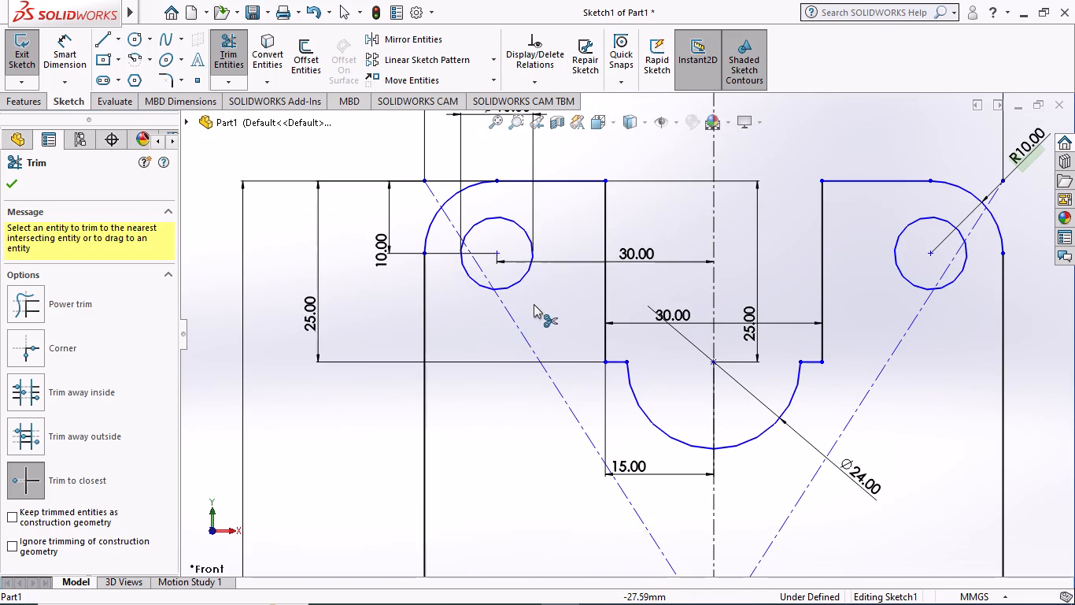
pyautogui.scroll(3, 741, 340)
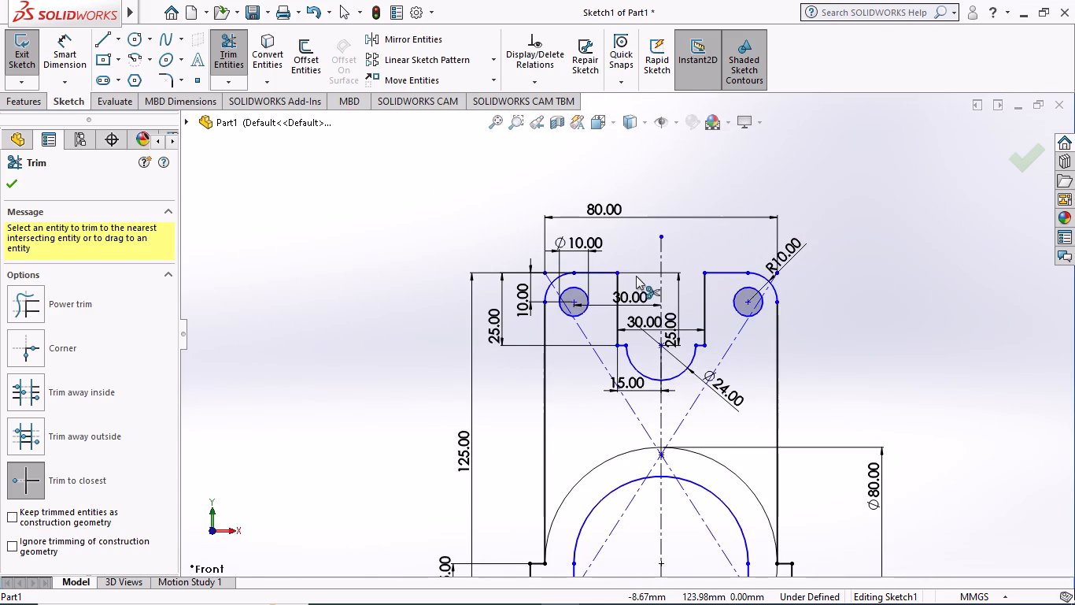
pyautogui.scroll(-5, 636, 276)
pyautogui.scroll(4, 608, 333)
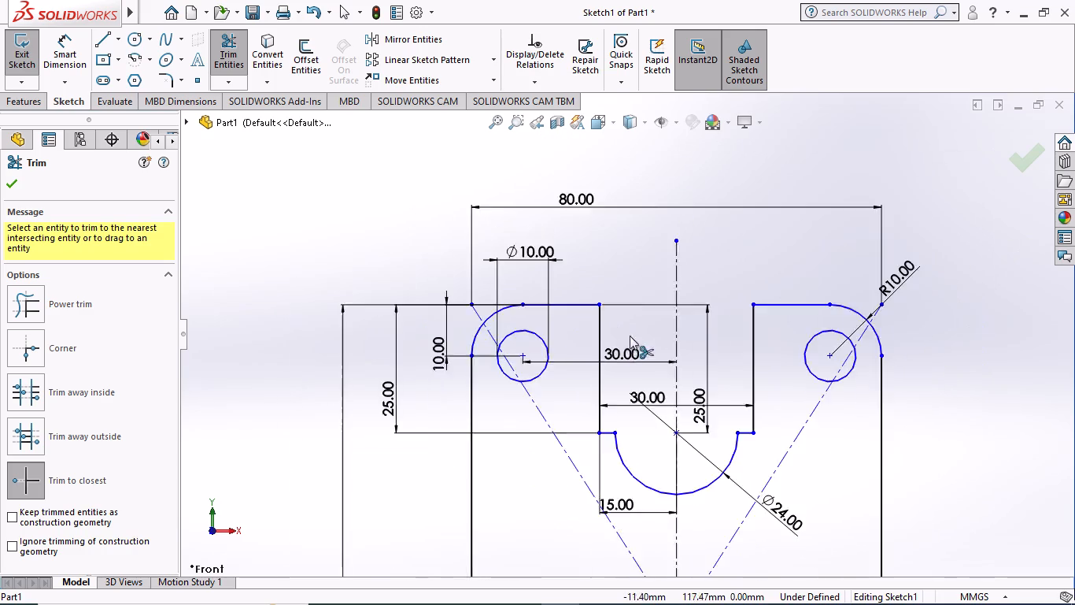
pyautogui.scroll(5, 630, 336)
pyautogui.scroll(3, 638, 442)
pyautogui.scroll(-6, 637, 458)
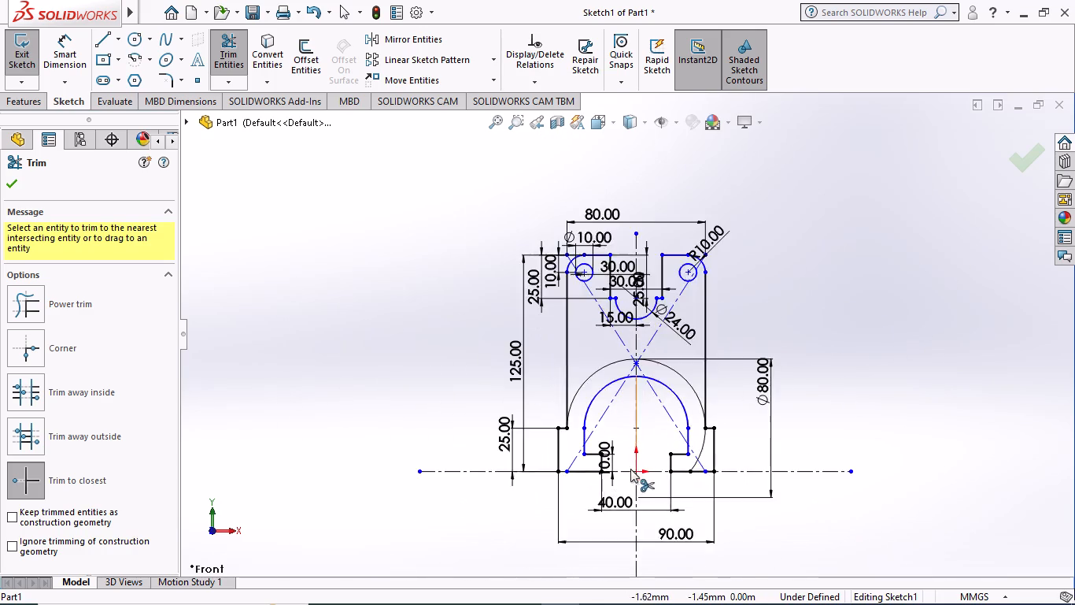
pyautogui.scroll(-3, 555, 426)
pyautogui.scroll(-2, 647, 399)
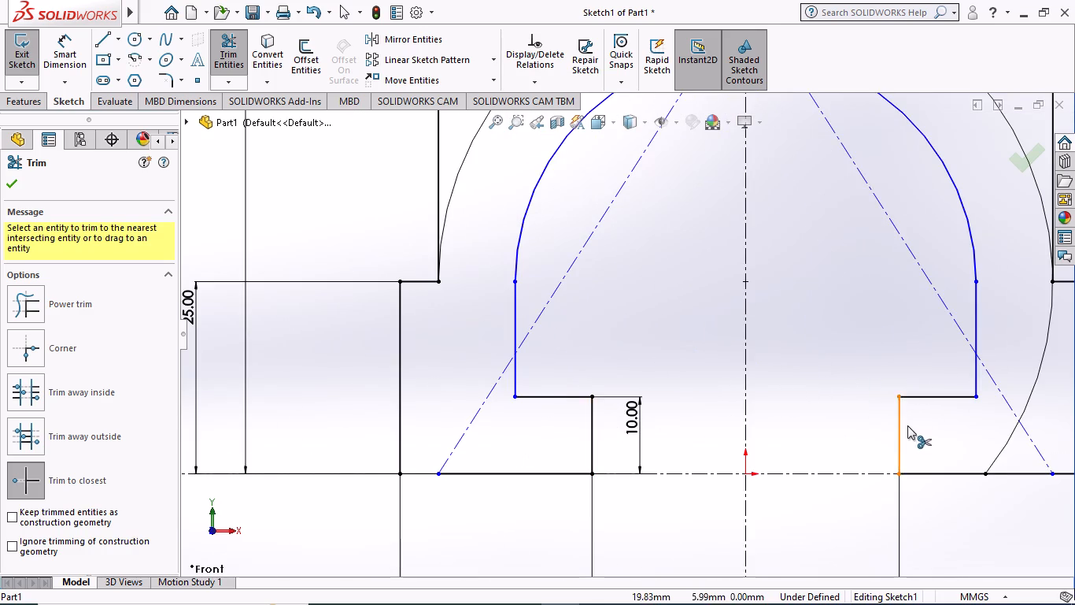
pyautogui.scroll(3, 908, 425)
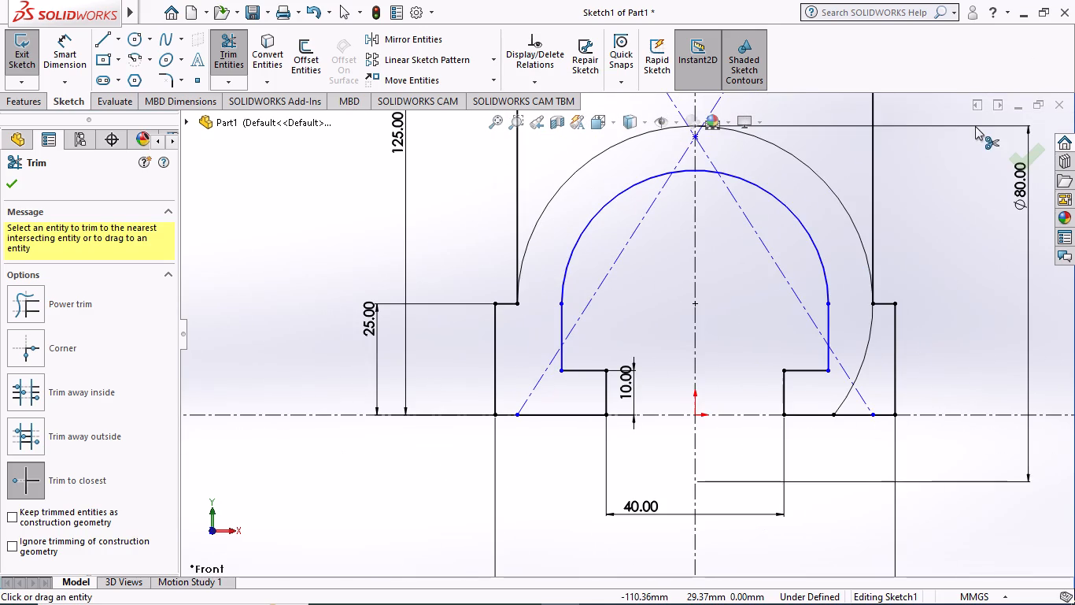
pyautogui.scroll(2, 634, 311)
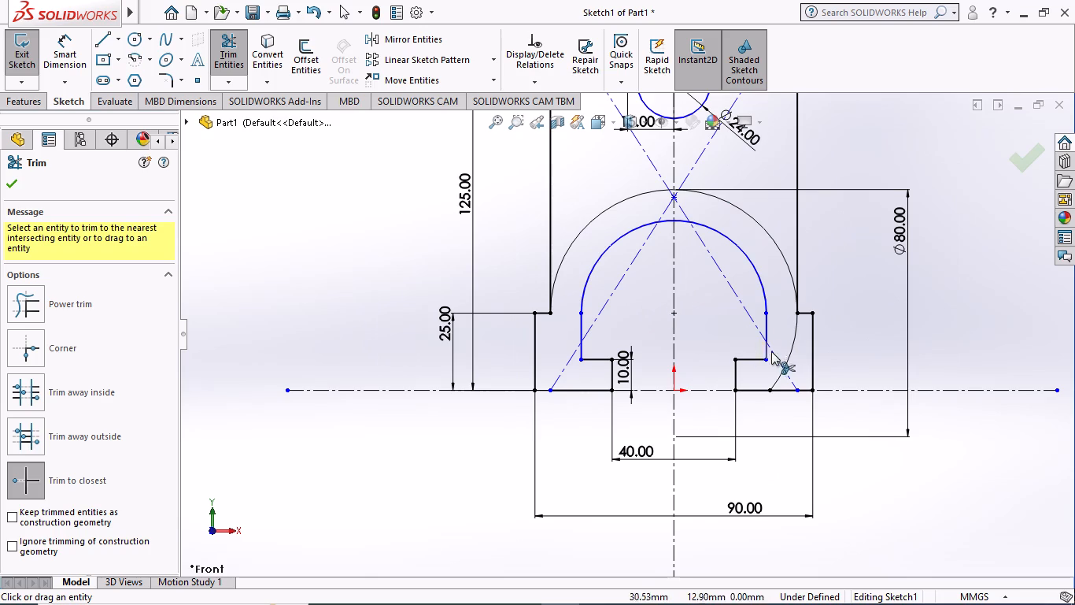
pyautogui.scroll(-2, 778, 347)
pyautogui.scroll(2, 635, 285)
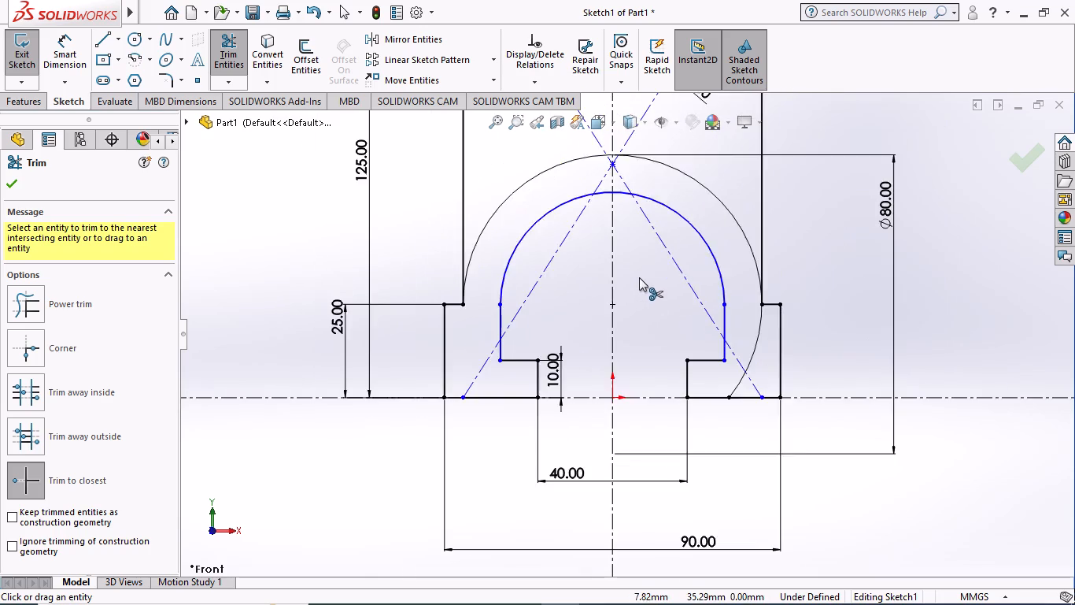
pyautogui.scroll(5, 639, 277)
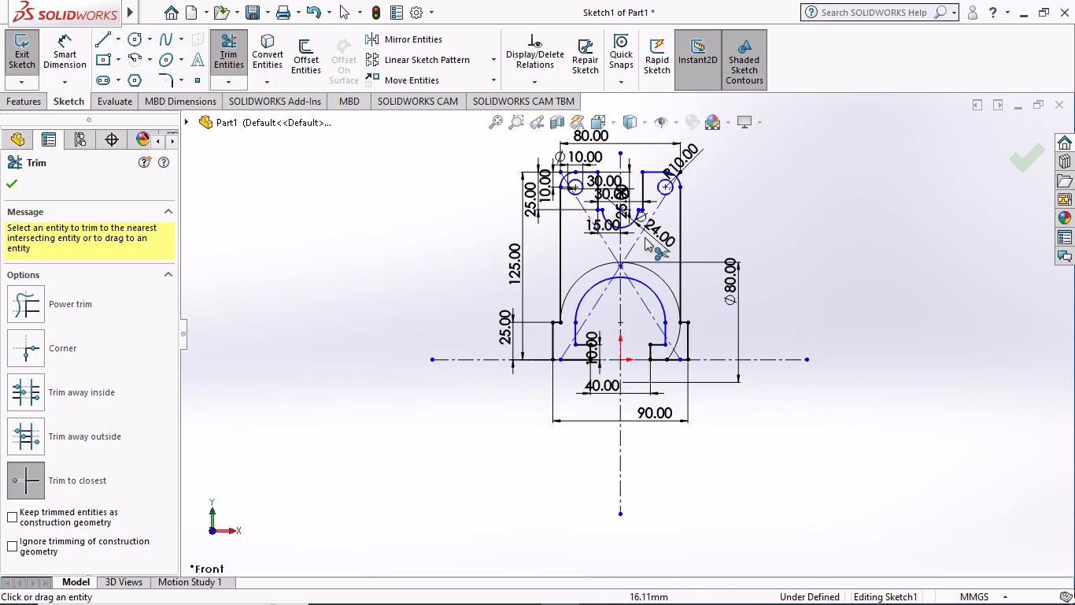
pyautogui.scroll(-5, 623, 179)
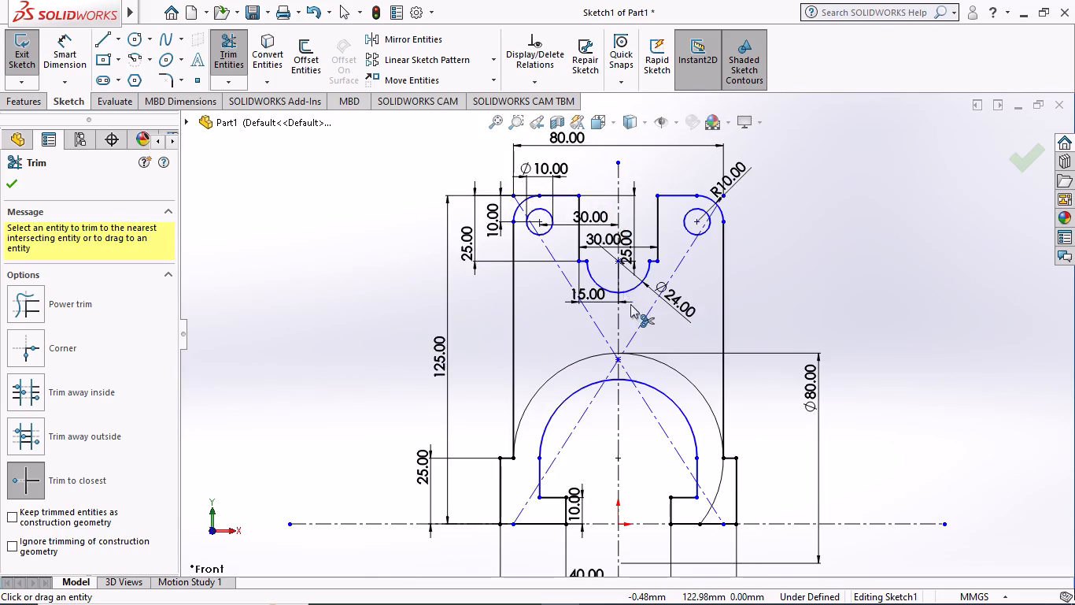
pyautogui.rightClick(706, 306)
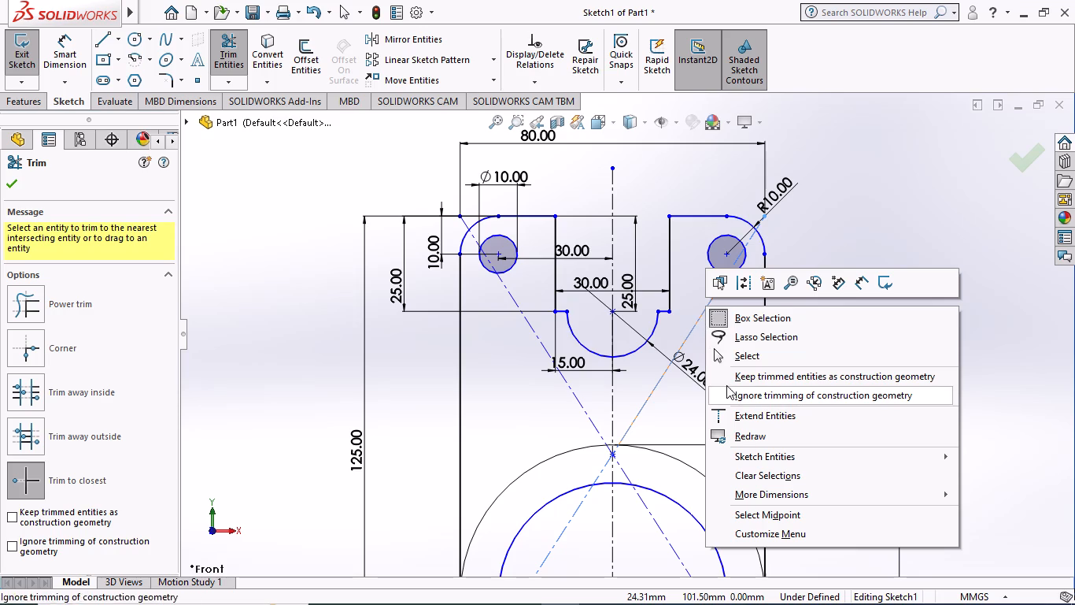
pyautogui.click(896, 236)
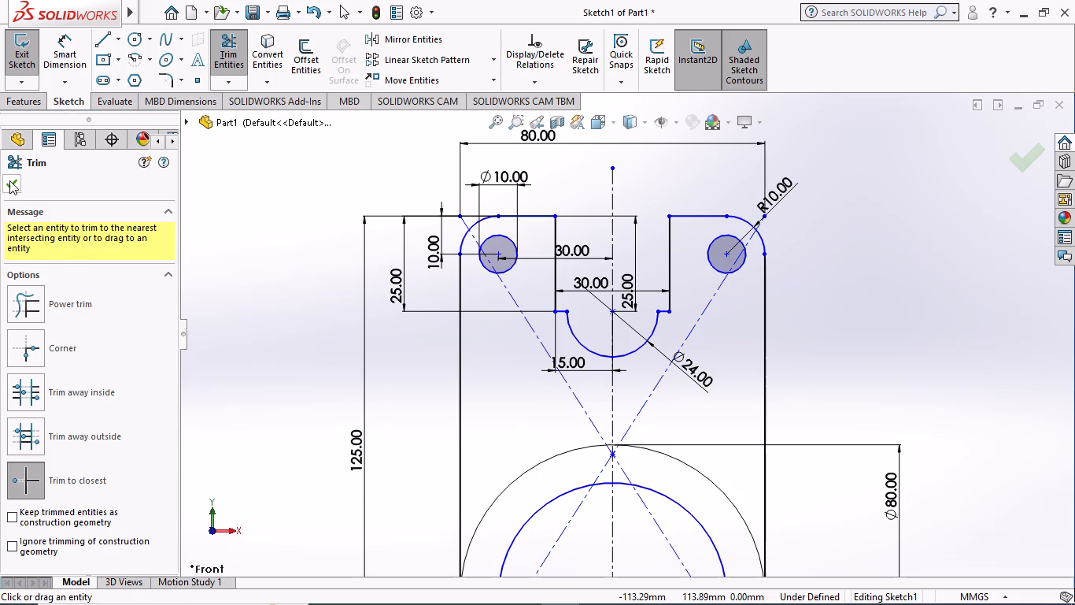
pyautogui.click(9, 180)
# Add a radius dimension to the inner arc of the arched bottom opening, accepting its existing value.
pyautogui.scroll(5, 583, 458)
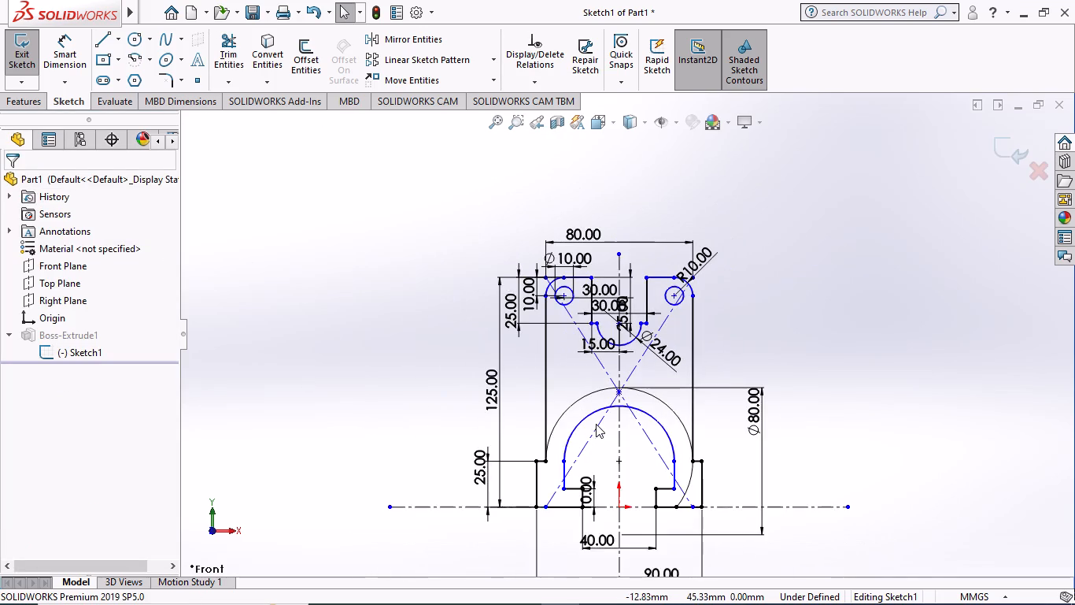
pyautogui.scroll(-2, 611, 393)
pyautogui.scroll(-2, 676, 380)
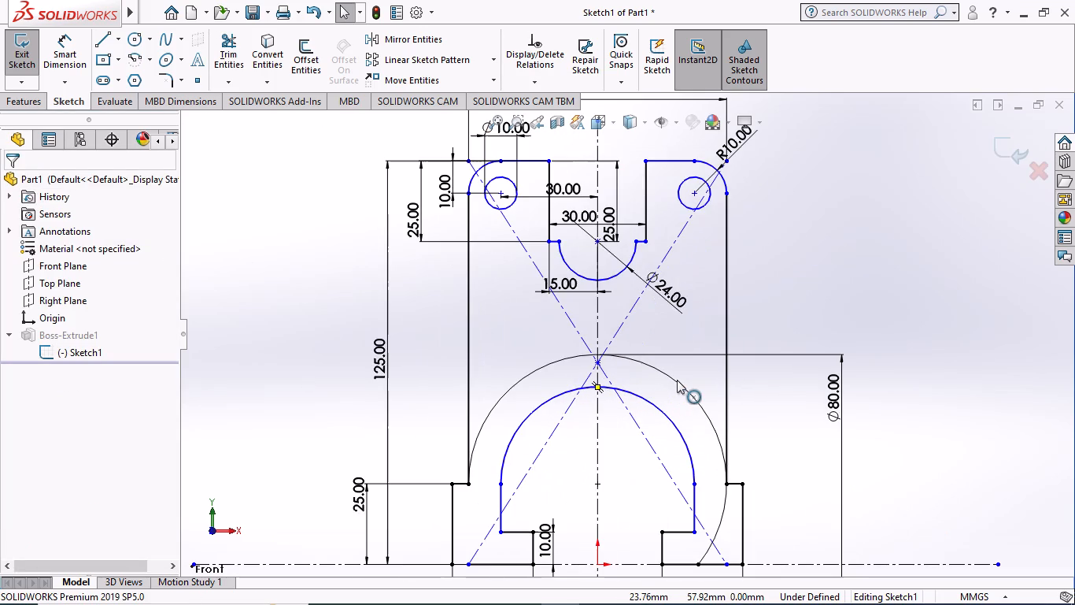
pyautogui.scroll(2, 677, 380)
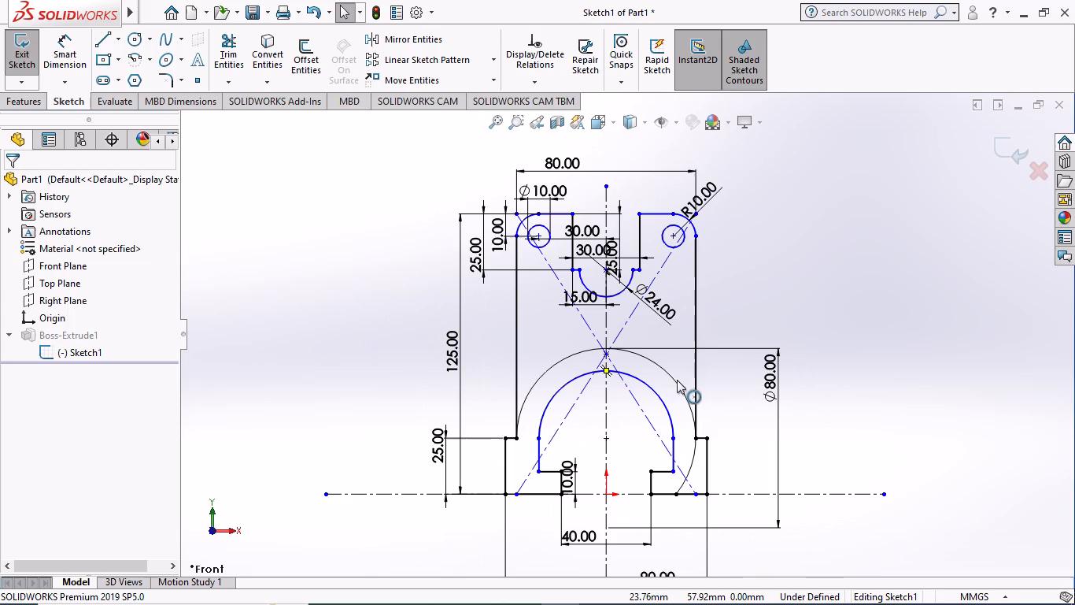
pyautogui.click(63, 50)
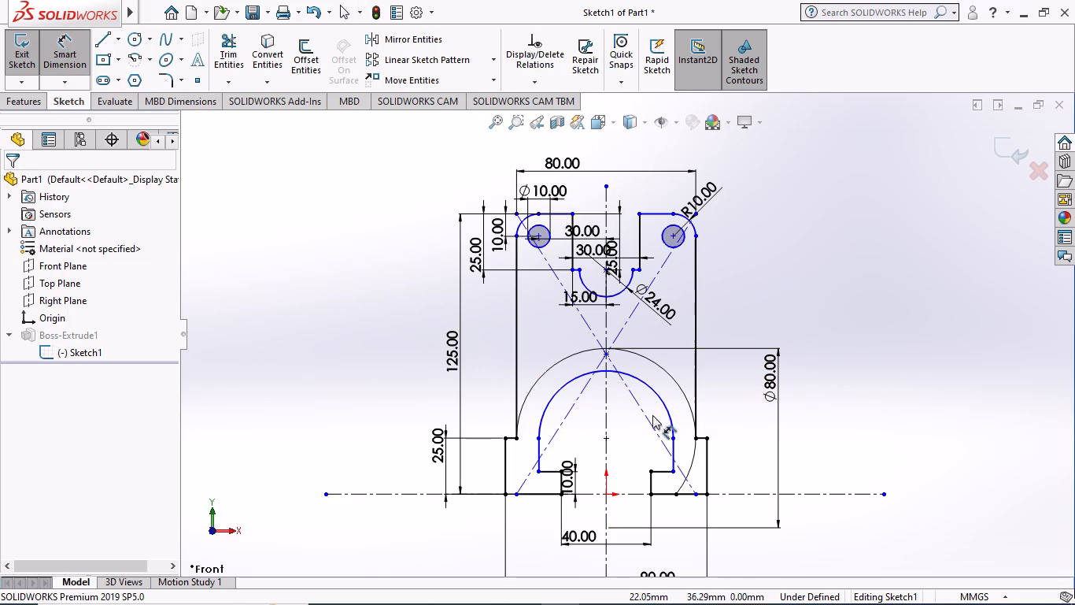
pyautogui.click(655, 391)
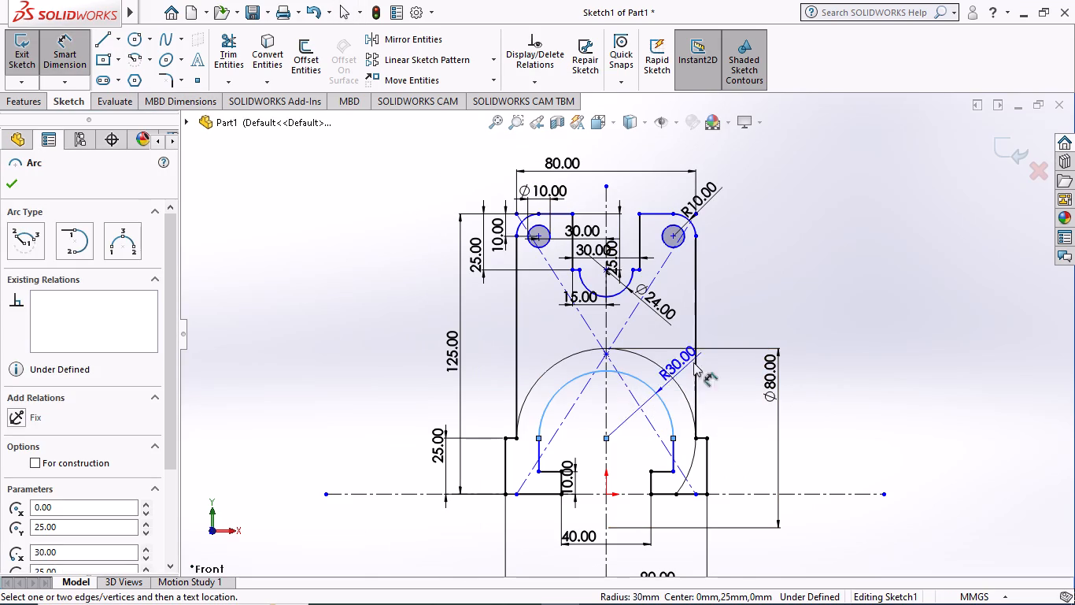
pyautogui.click(752, 317)
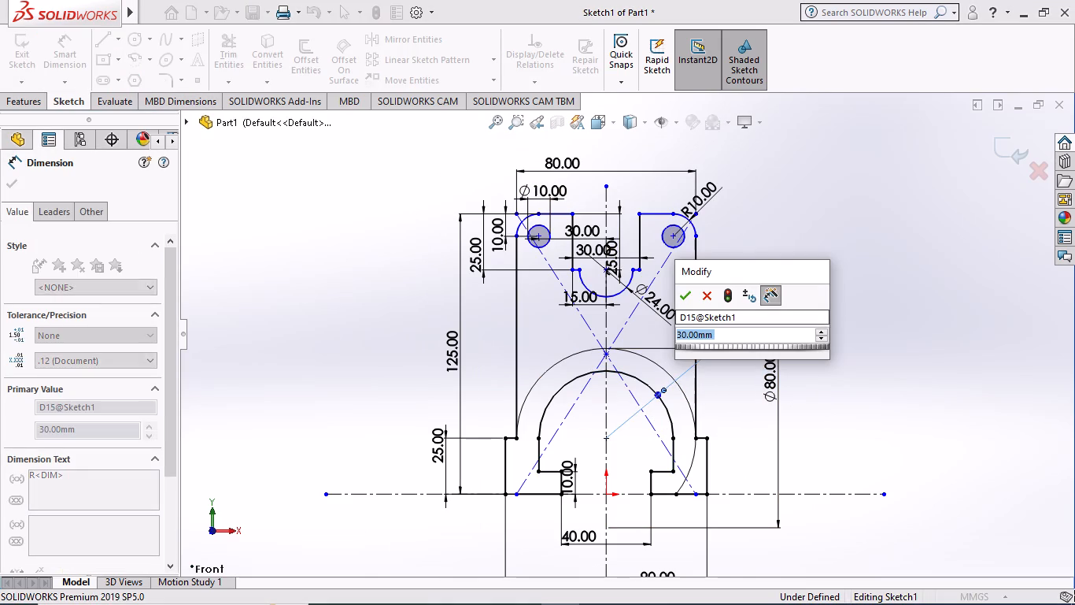
pyautogui.click(687, 293)
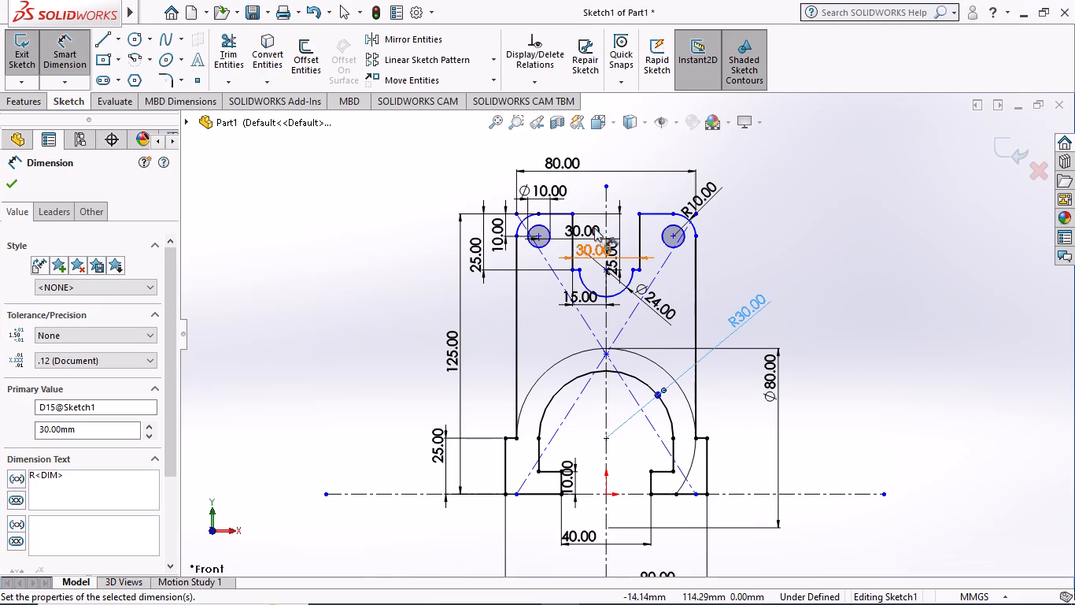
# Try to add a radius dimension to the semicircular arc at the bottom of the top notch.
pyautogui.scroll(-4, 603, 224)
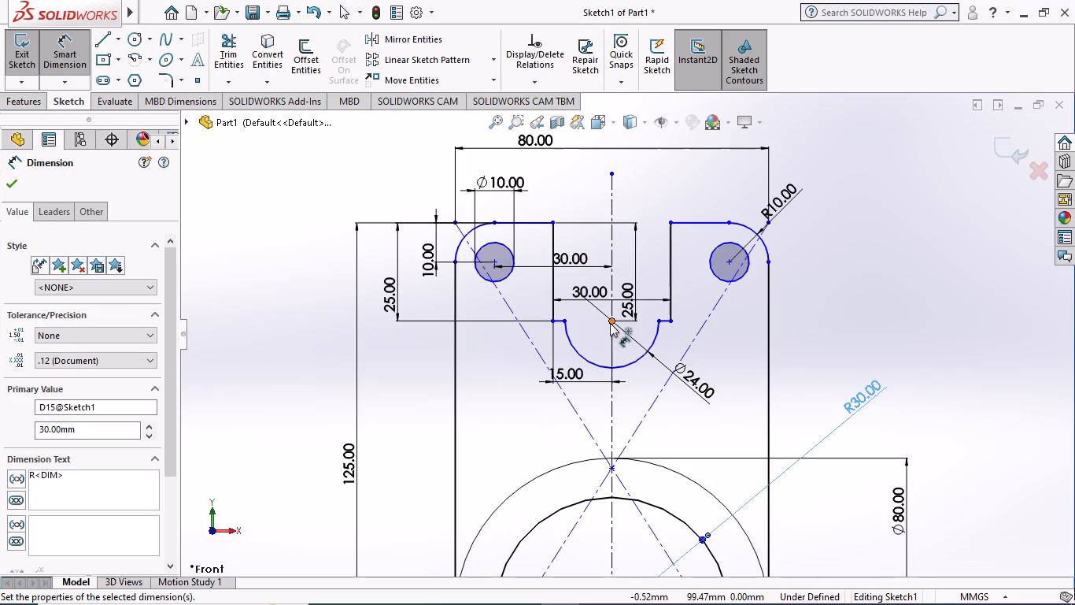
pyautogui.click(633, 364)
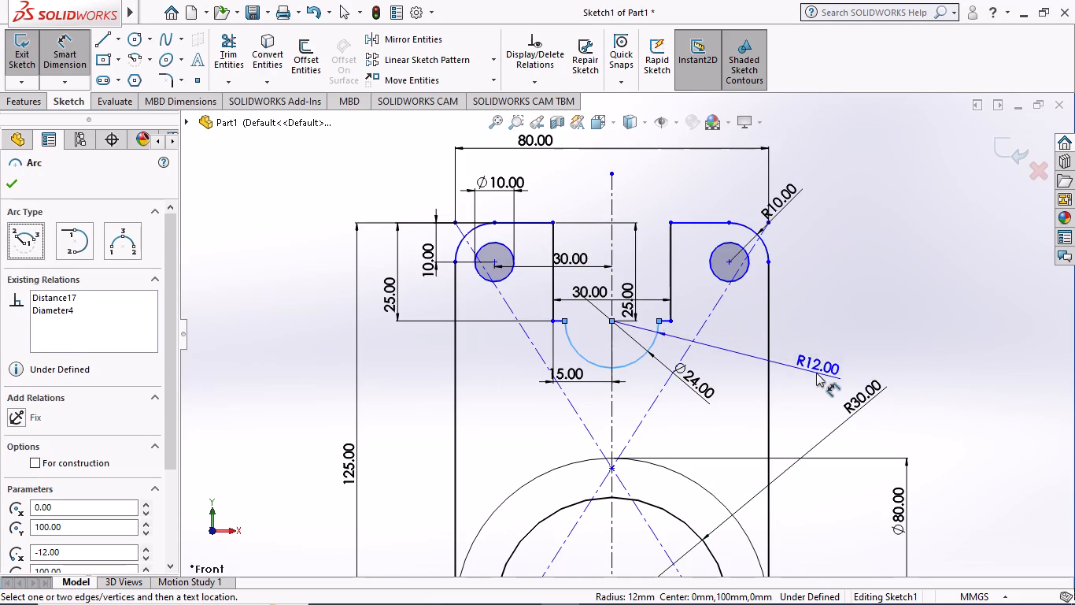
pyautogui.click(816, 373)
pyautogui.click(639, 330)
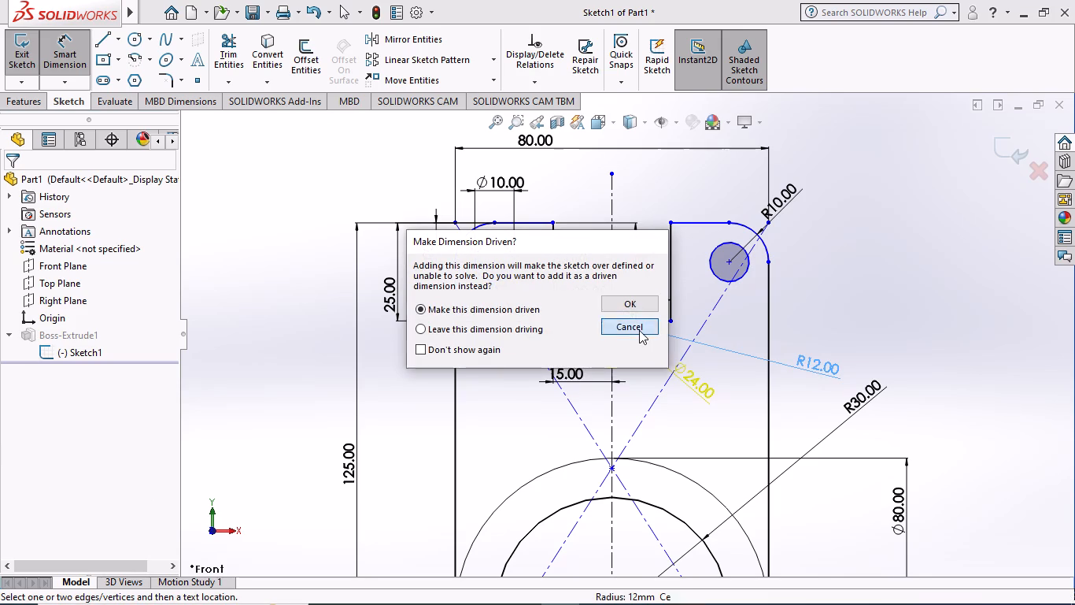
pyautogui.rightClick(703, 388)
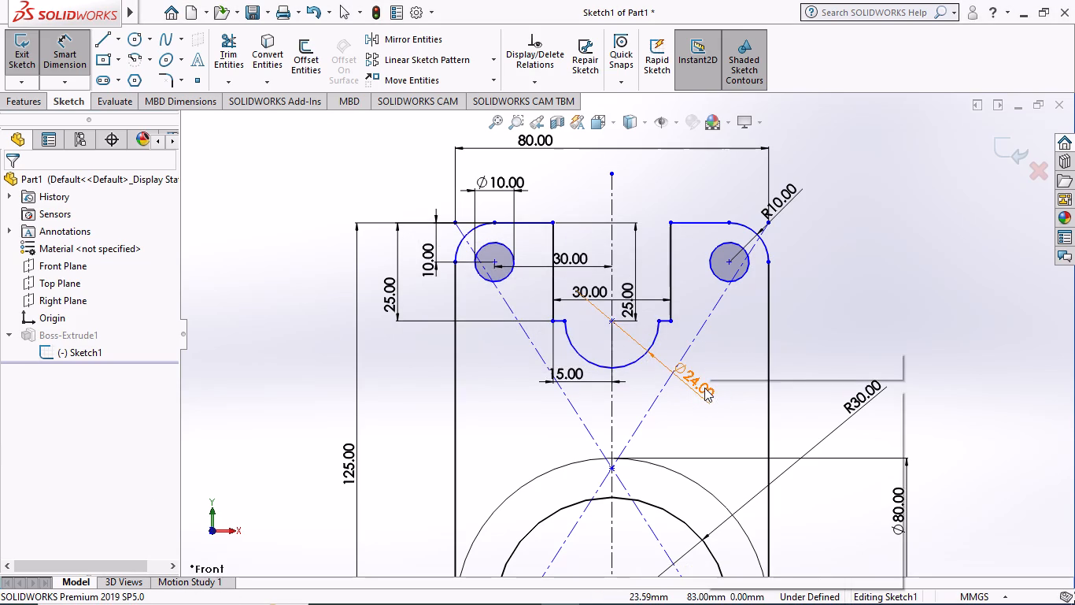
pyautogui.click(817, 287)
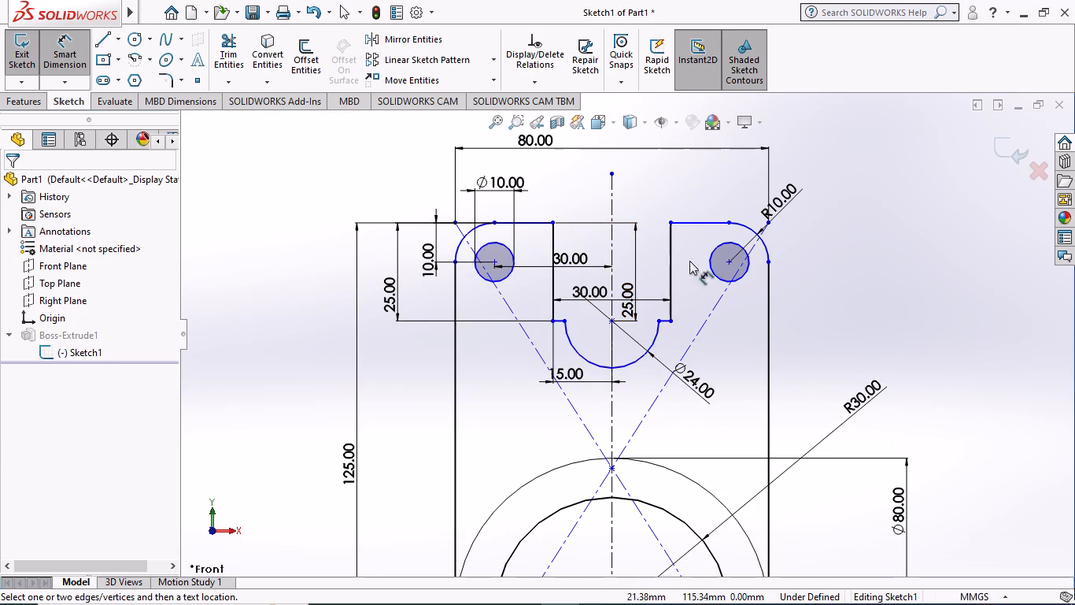
# Delete the diagonal construction line running from the plate's upper-left corner to its lower-right corner, despite its associated references.
pyautogui.scroll(2, 494, 350)
pyautogui.scroll(-2, 733, 242)
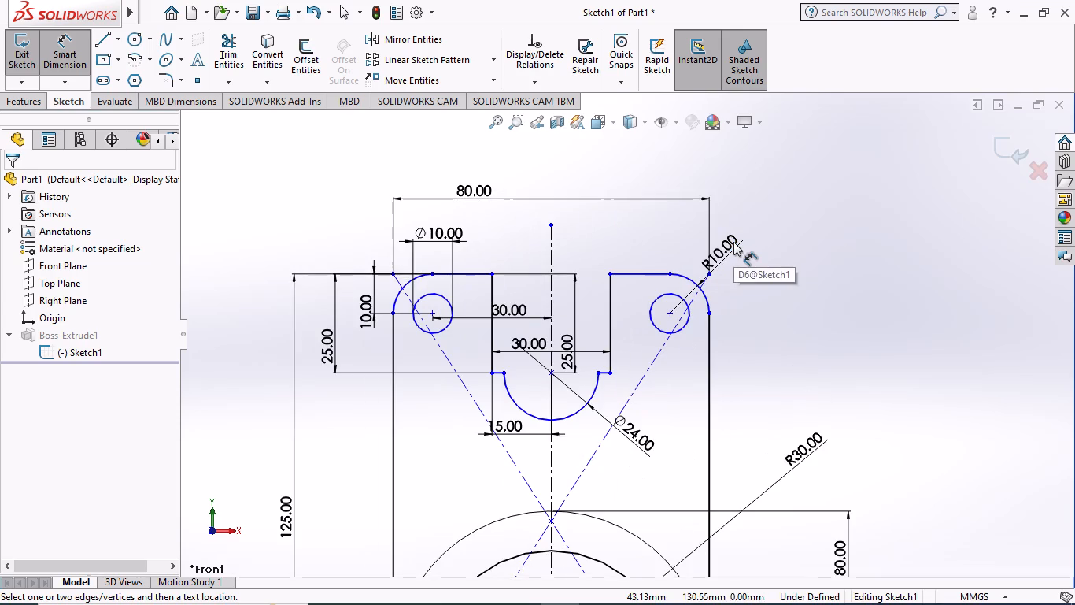
pyautogui.scroll(6, 731, 332)
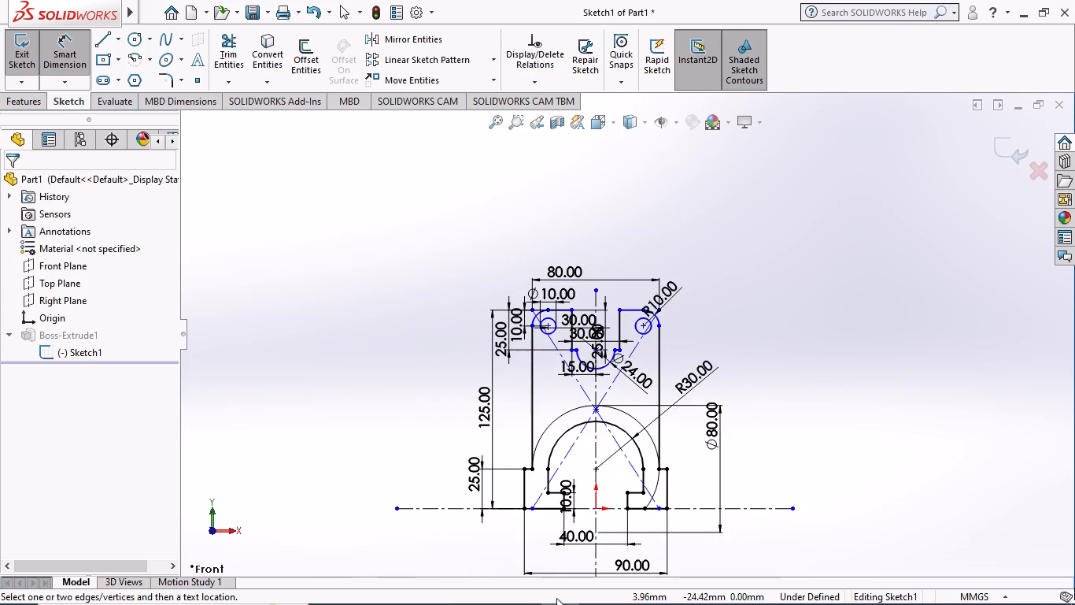
pyautogui.scroll(-2, 523, 562)
pyautogui.scroll(-5, 582, 477)
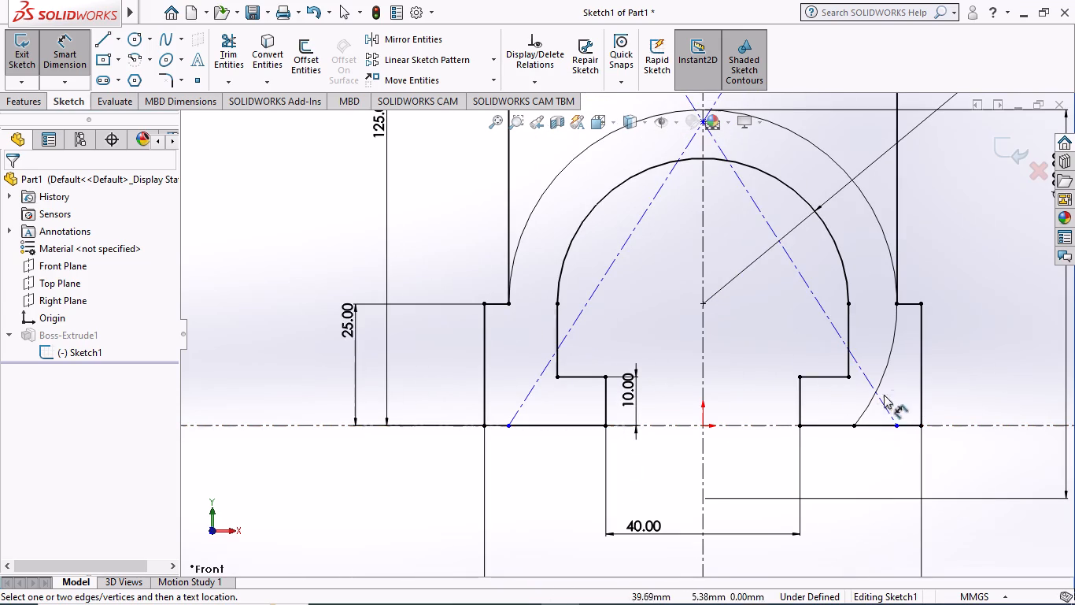
pyautogui.click(65, 46)
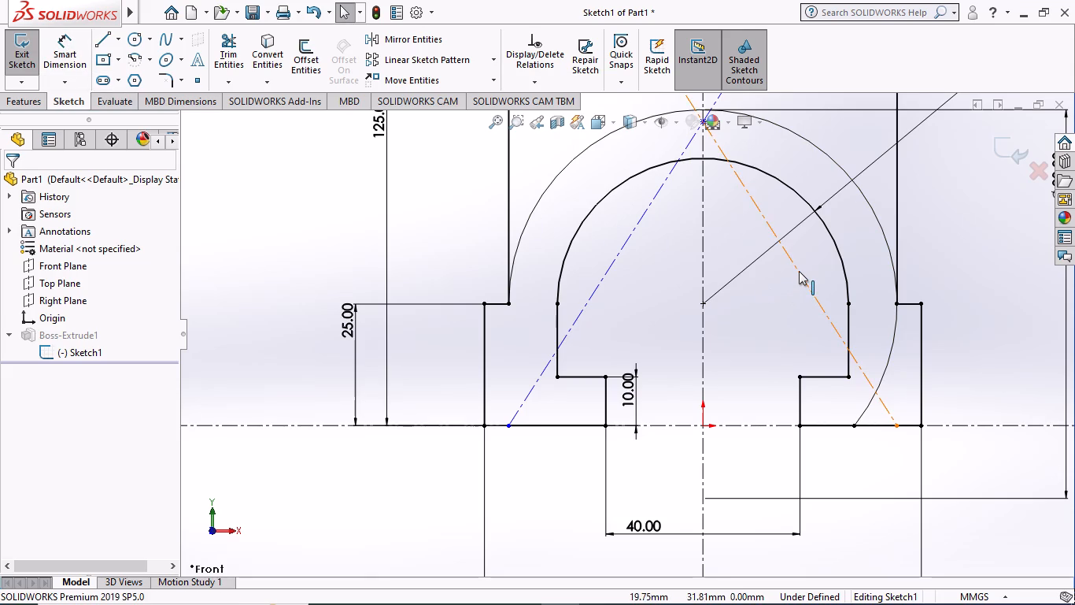
pyautogui.rightClick(797, 270)
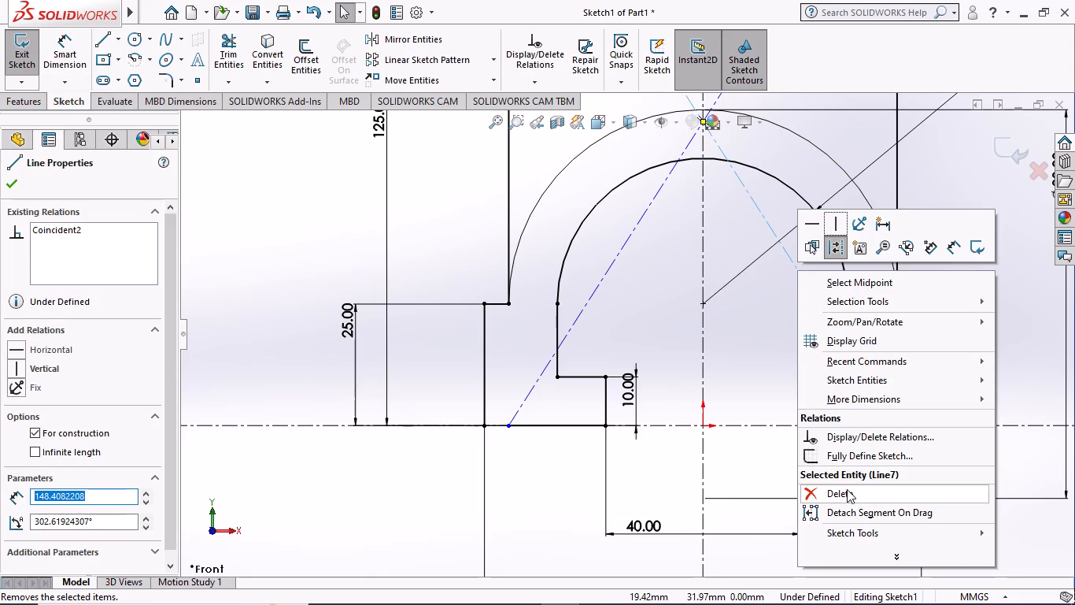
pyautogui.click(847, 489)
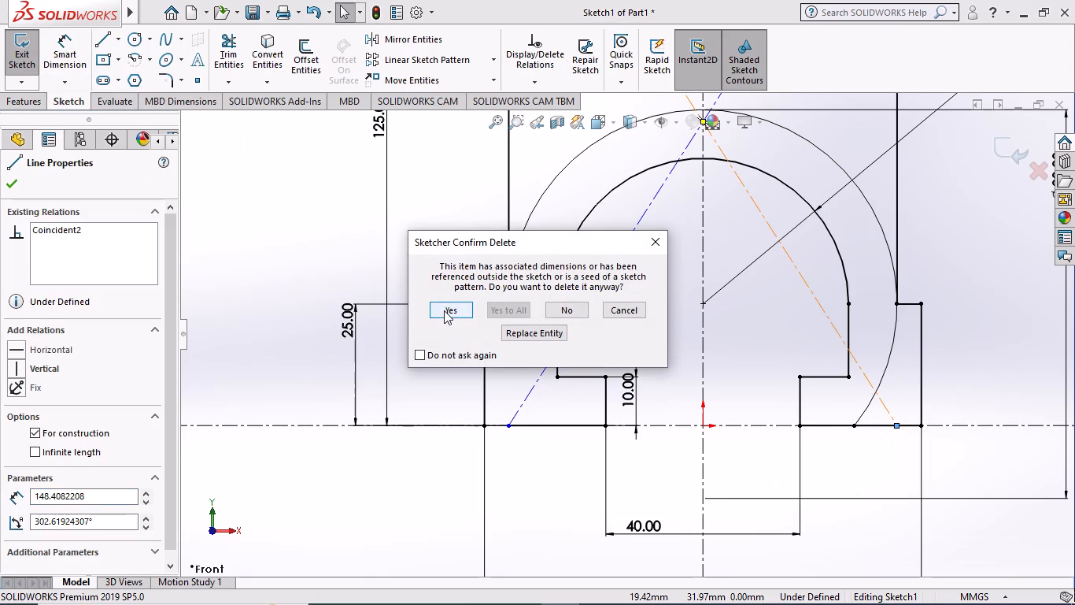
pyautogui.click(444, 310)
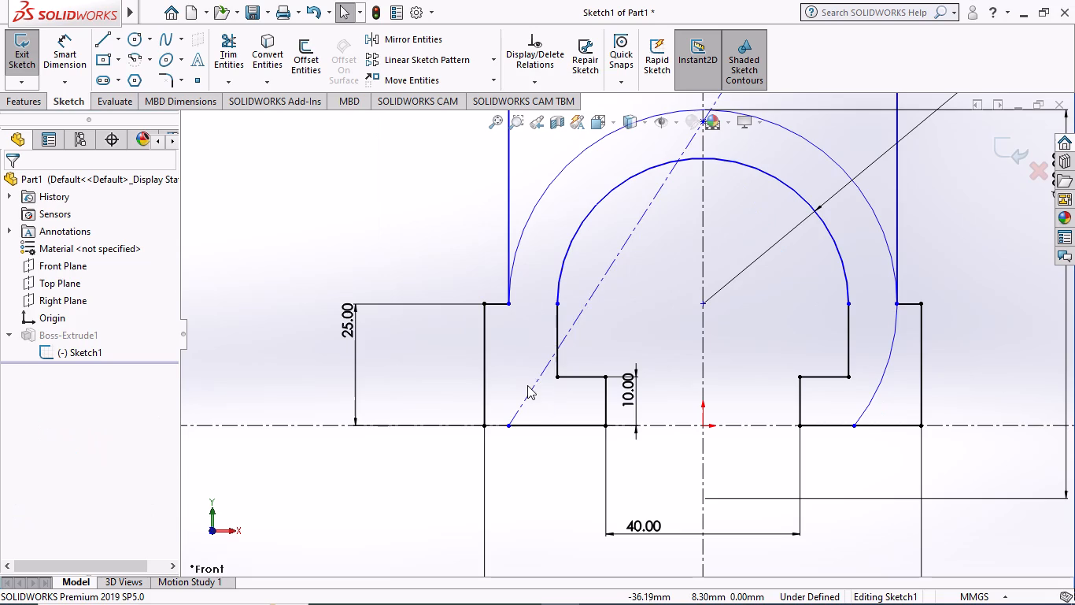
# Delete the remaining diagonal construction line that rises from the plate's lower-left corner across the vertical centerline.
pyautogui.rightClick(539, 380)
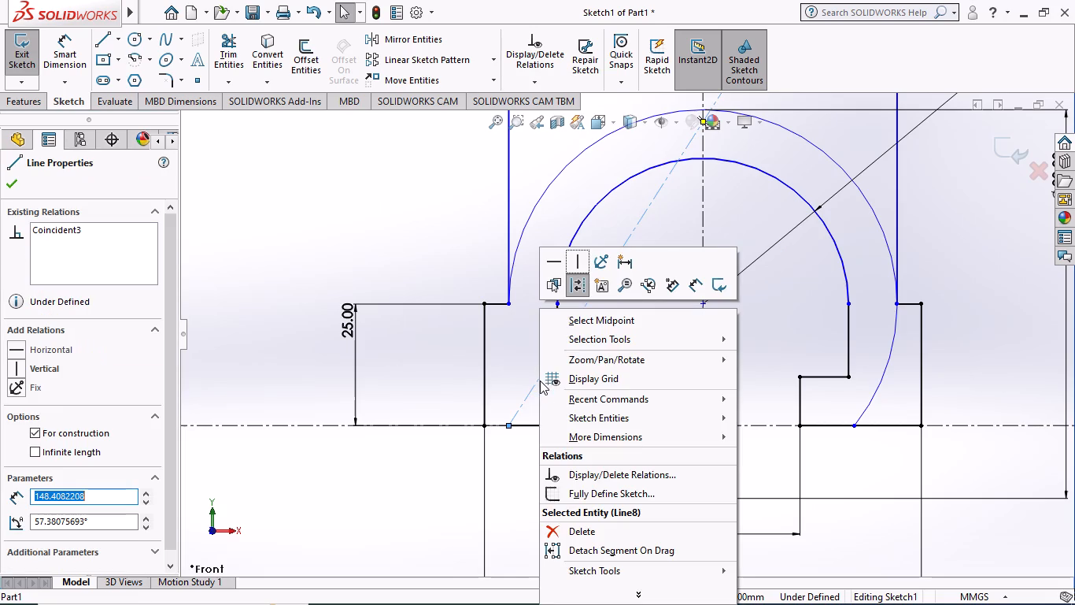
pyautogui.click(581, 531)
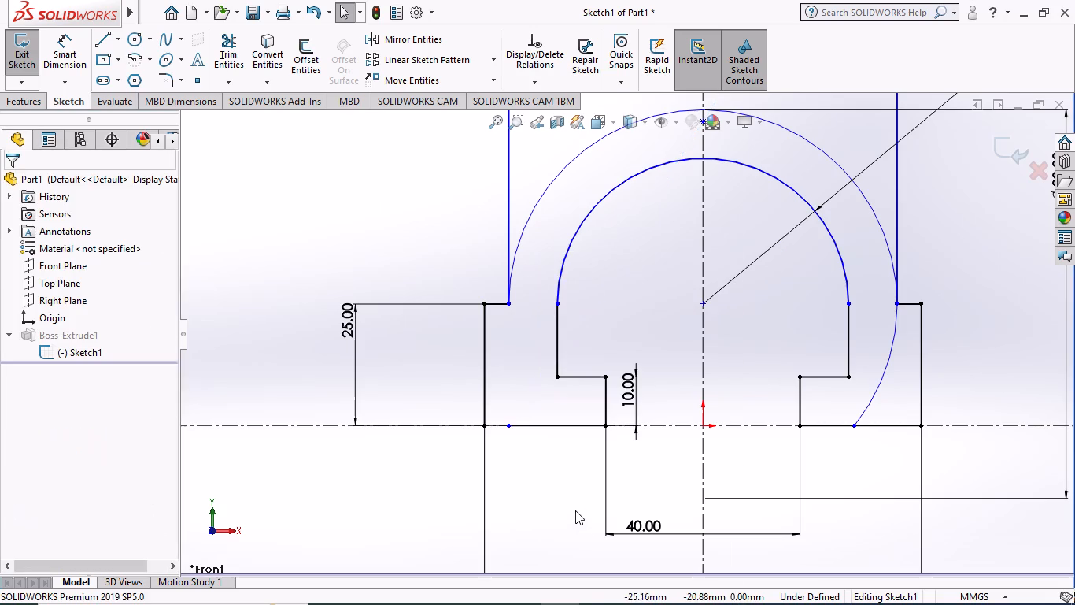
# Delete the left hole's diameter, 10 mm vertical and 30 mm horizontal position dimensions, plus the outer 25 mm notch-depth dimension.
pyautogui.scroll(8, 470, 392)
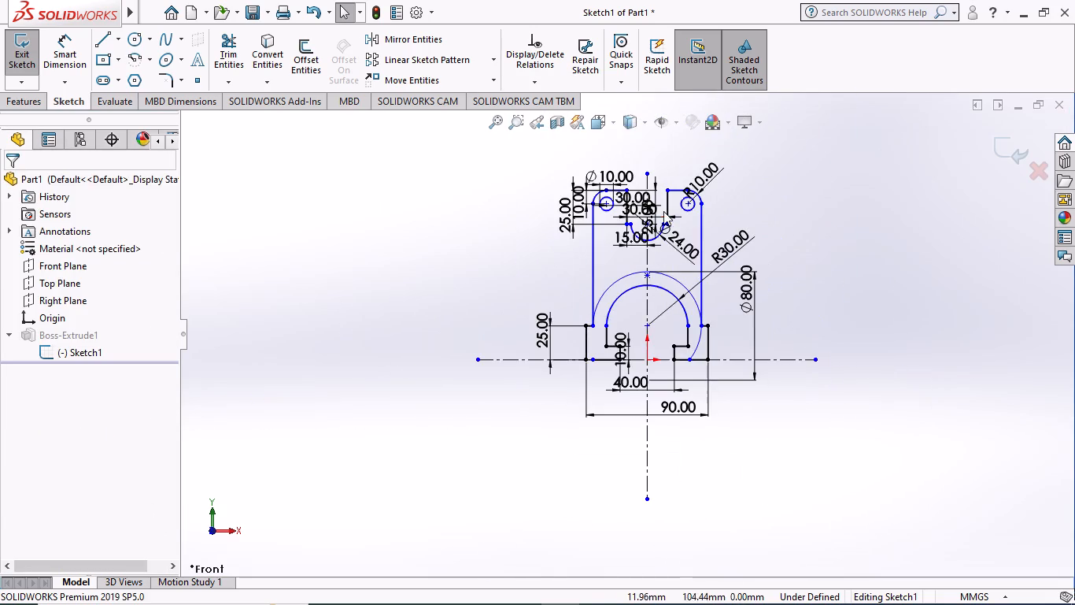
pyautogui.scroll(-7, 662, 197)
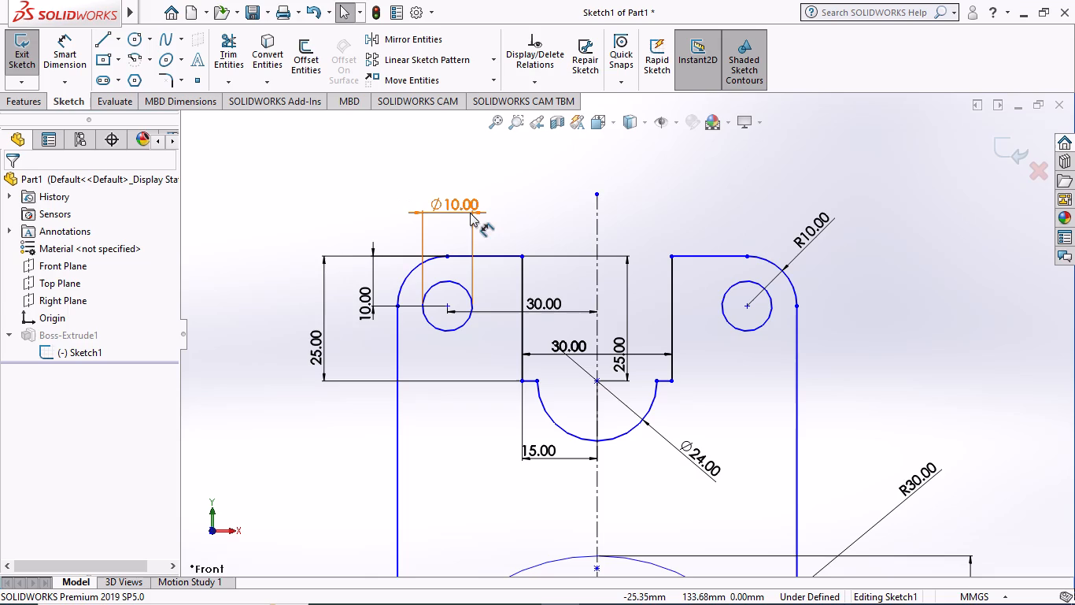
pyautogui.rightClick(459, 203)
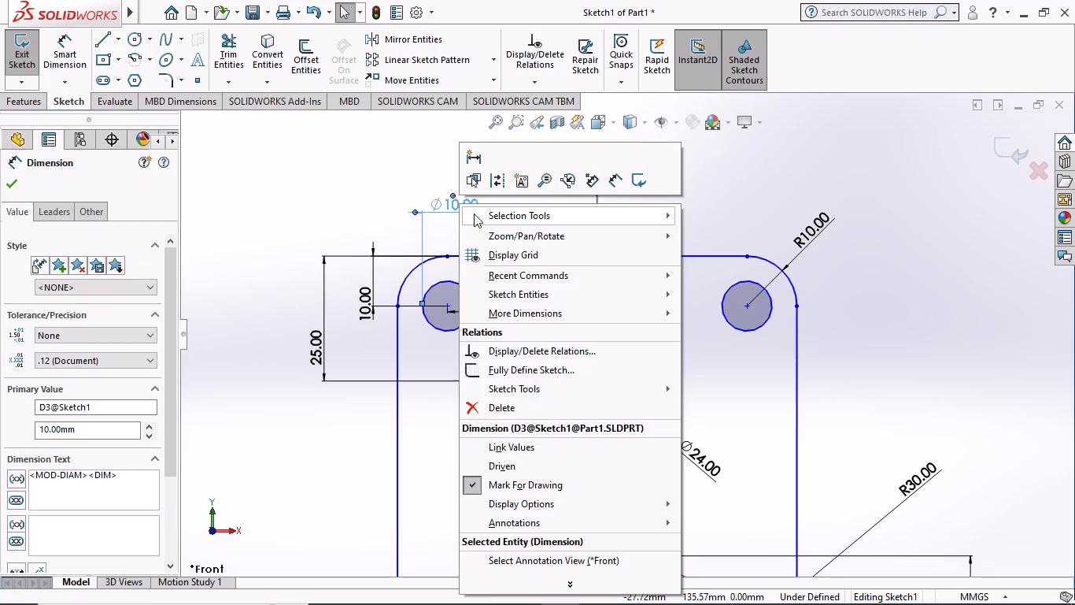
pyautogui.click(513, 407)
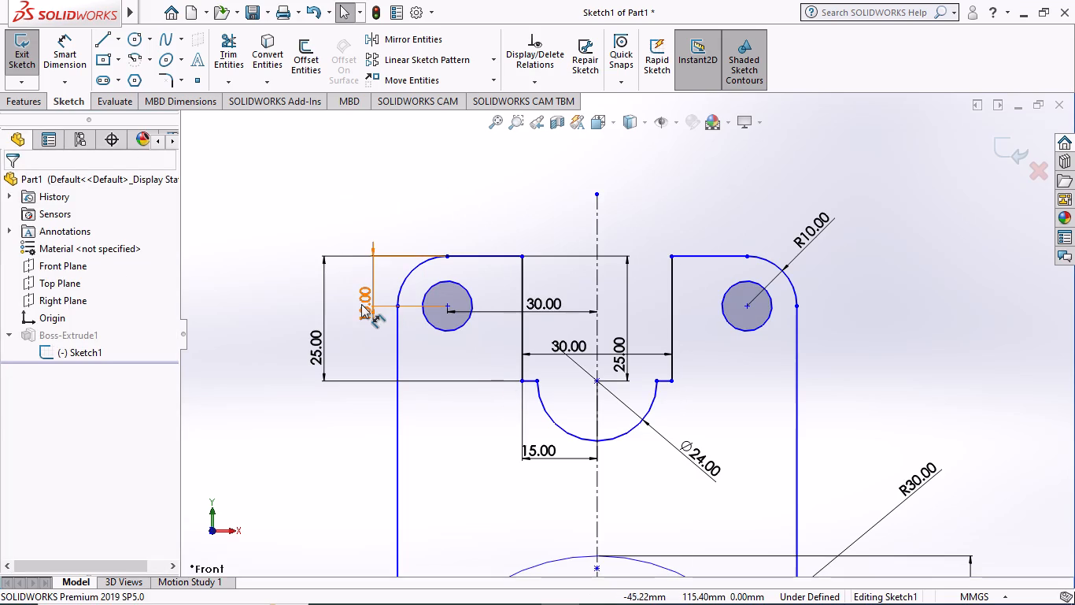
pyautogui.rightClick(358, 304)
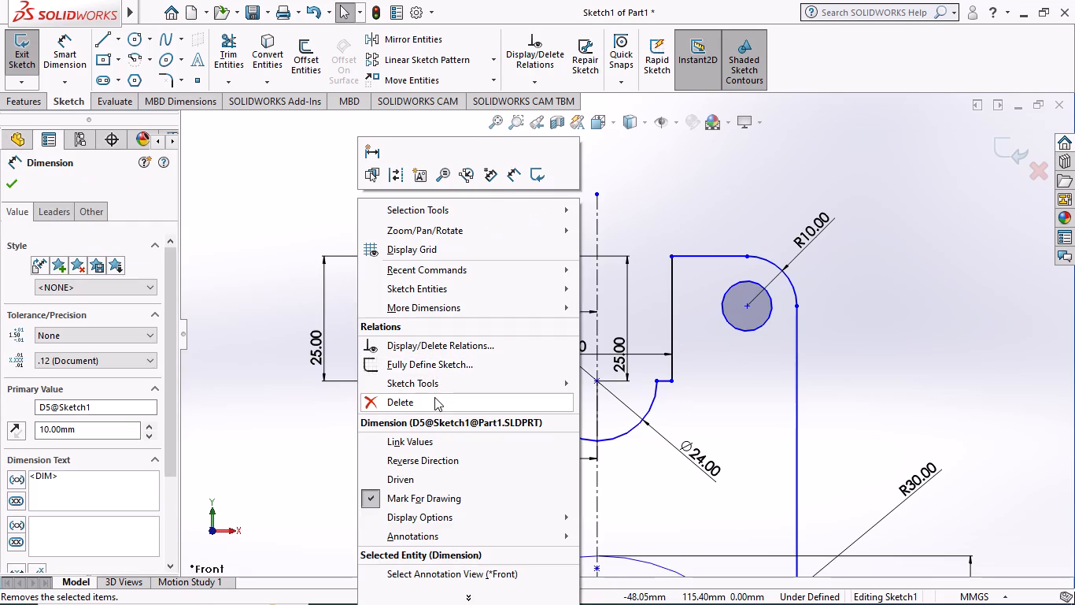
pyautogui.click(434, 397)
pyautogui.rightClick(322, 343)
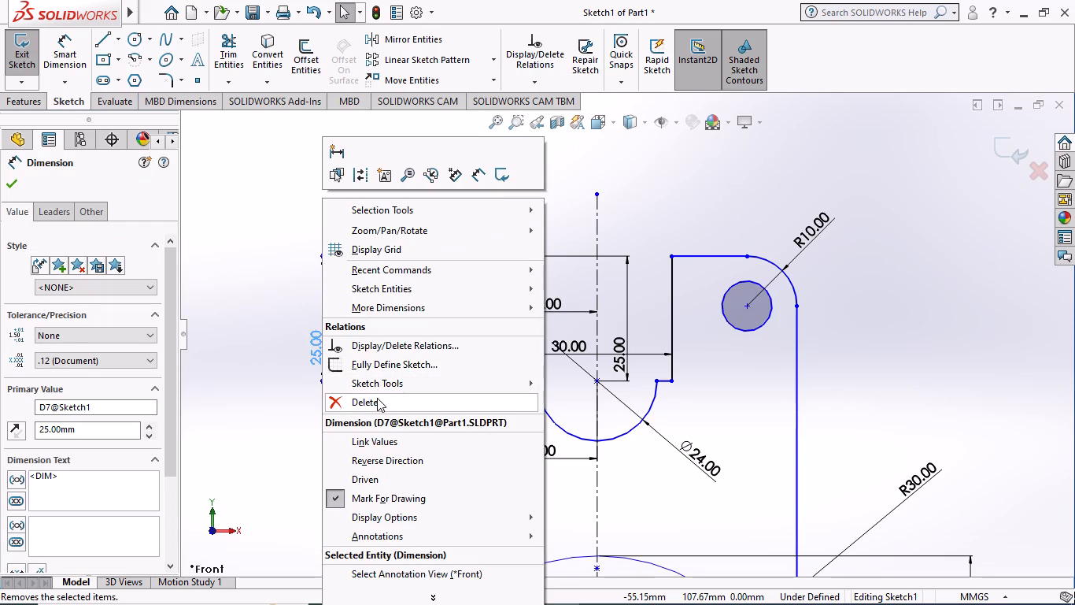
pyautogui.click(377, 398)
pyautogui.rightClick(544, 304)
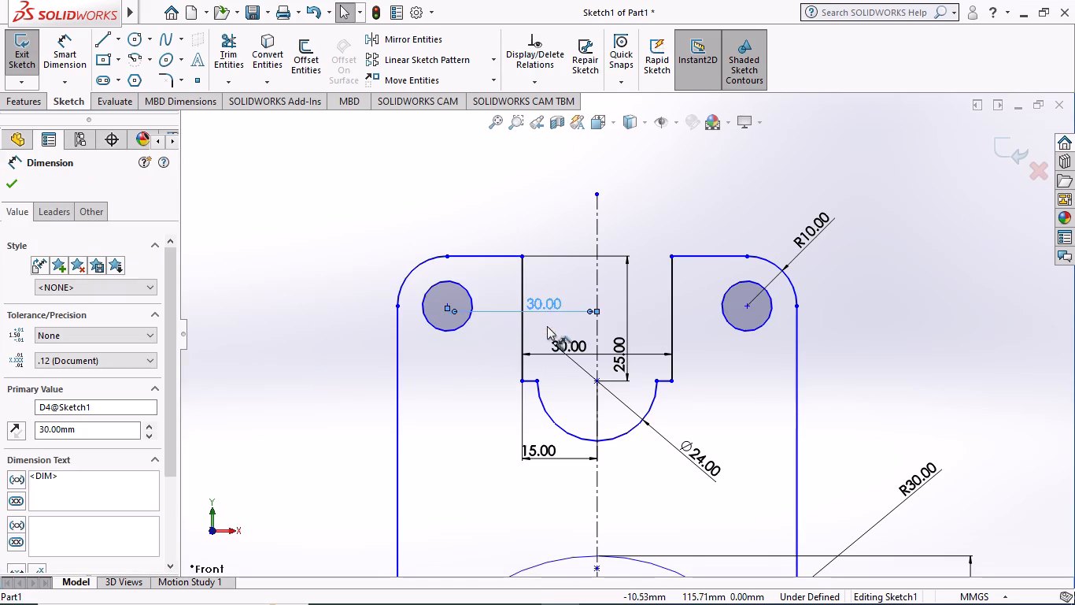
pyautogui.click(580, 380)
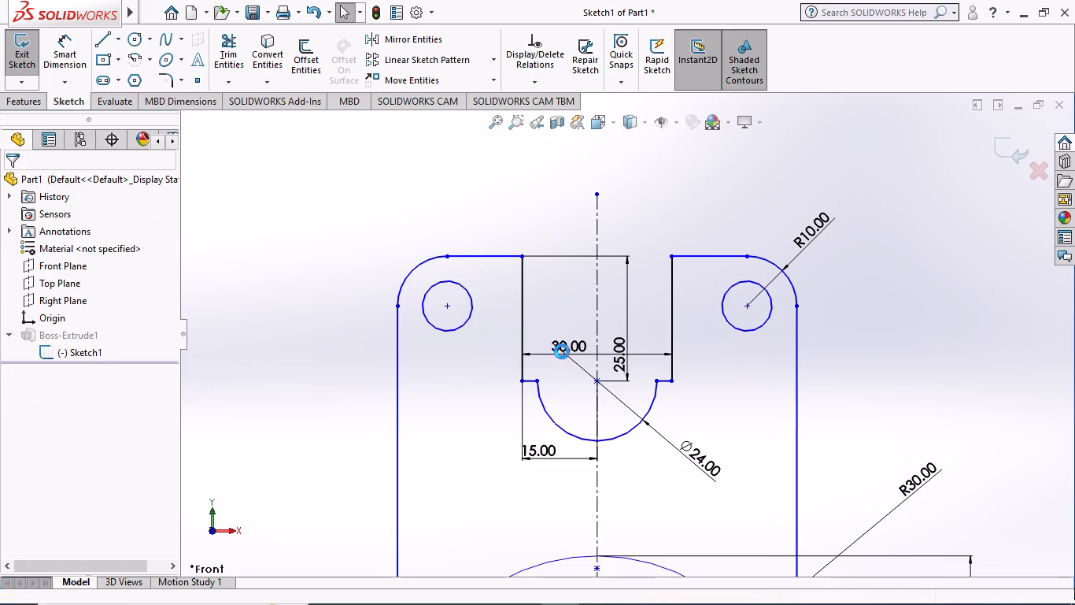
# Delete the top notch's 30 mm, 25 mm, 15 mm and 24 mm diameter dimensions and the right corner's R10 dimension.
pyautogui.rightClick(578, 347)
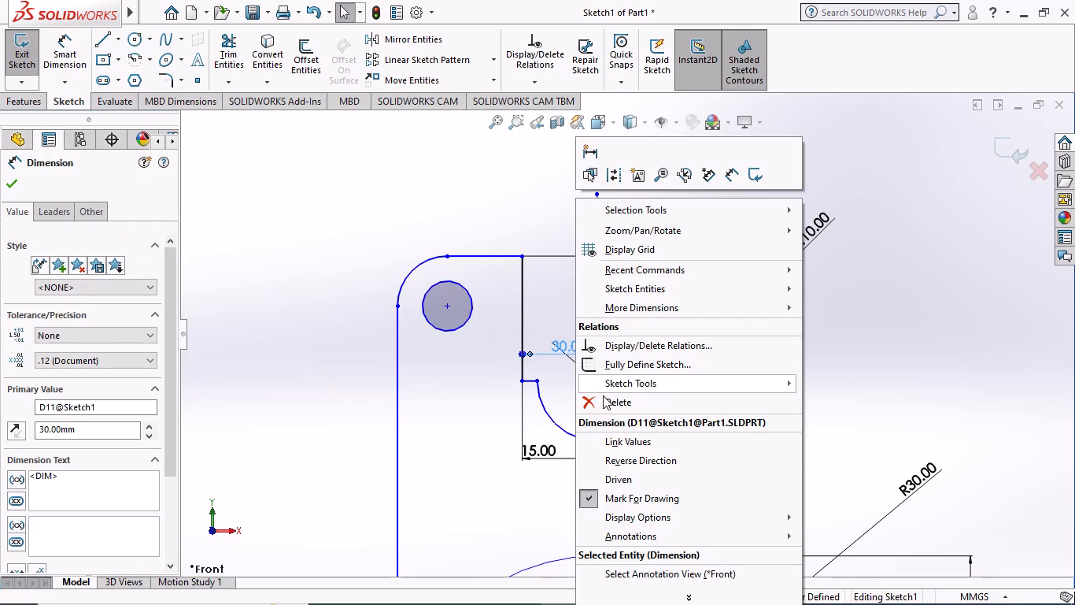
pyautogui.click(604, 399)
pyautogui.rightClick(621, 355)
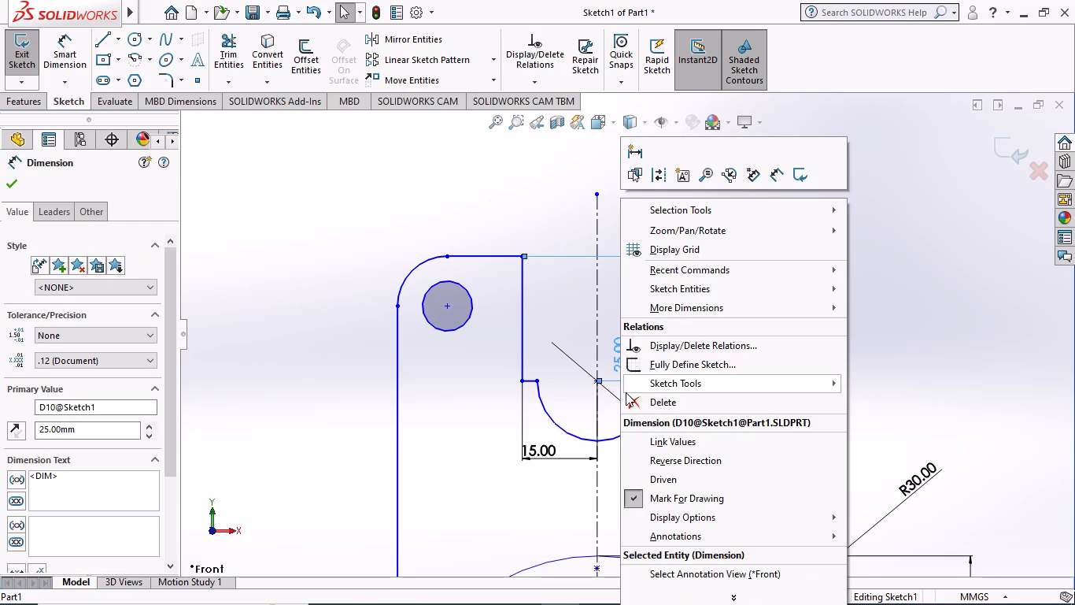
pyautogui.click(634, 402)
pyautogui.rightClick(548, 454)
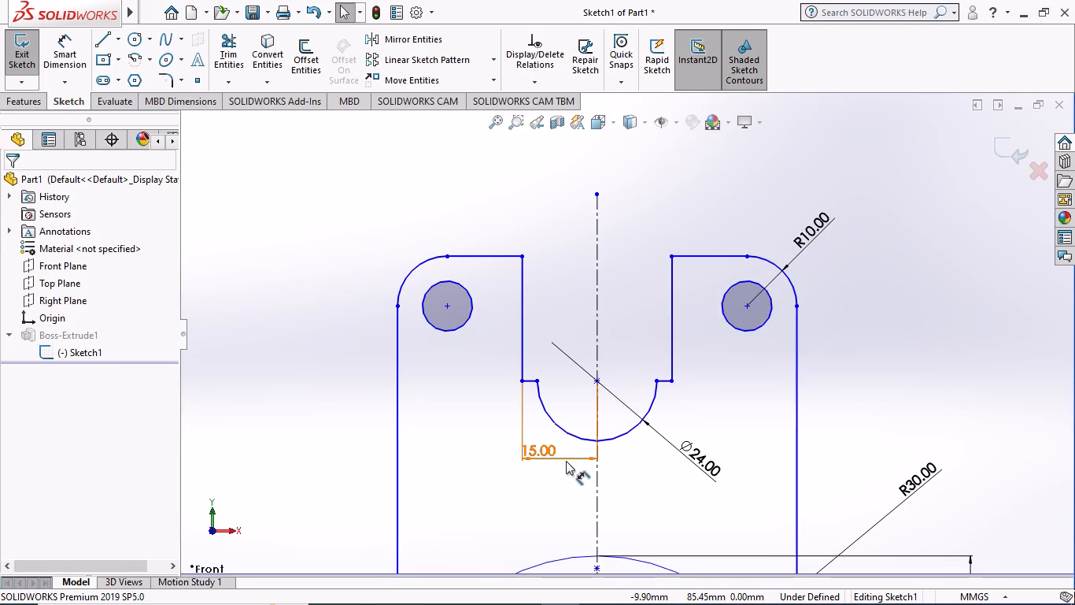
pyautogui.click(604, 400)
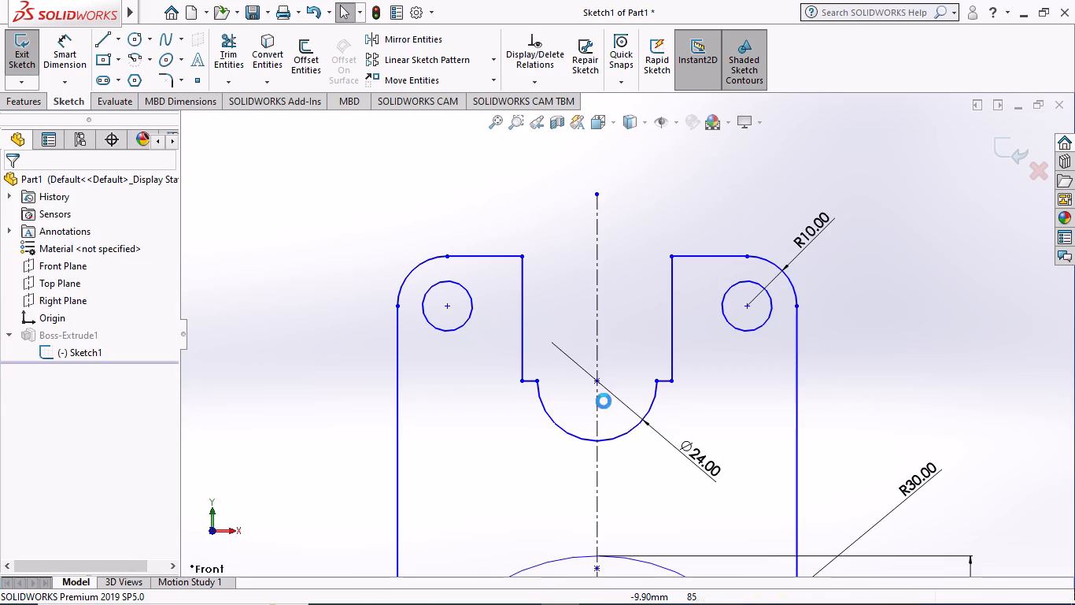
pyautogui.rightClick(683, 445)
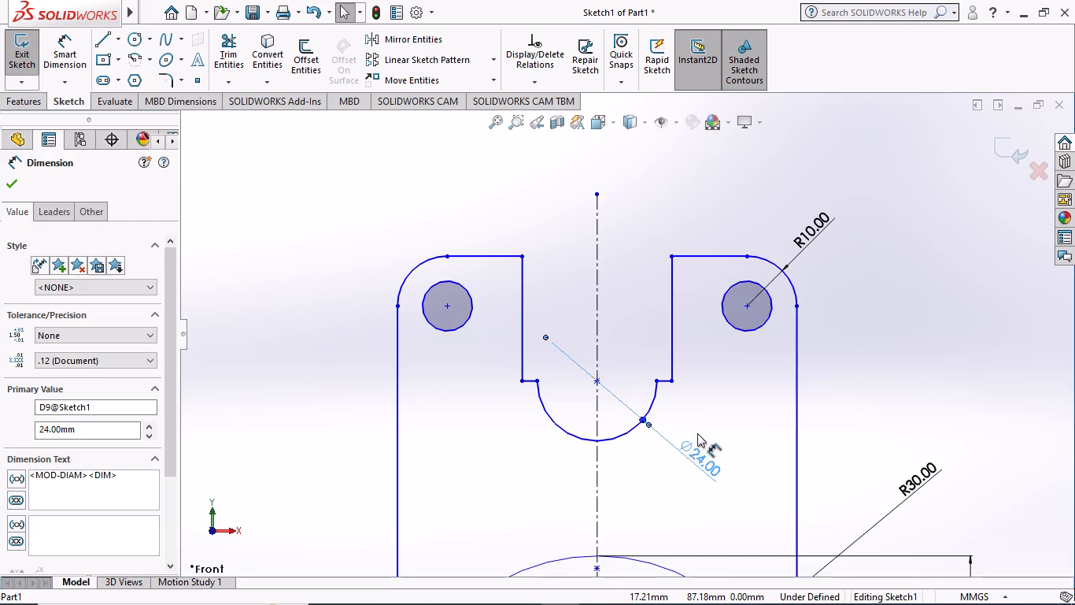
pyautogui.click(697, 422)
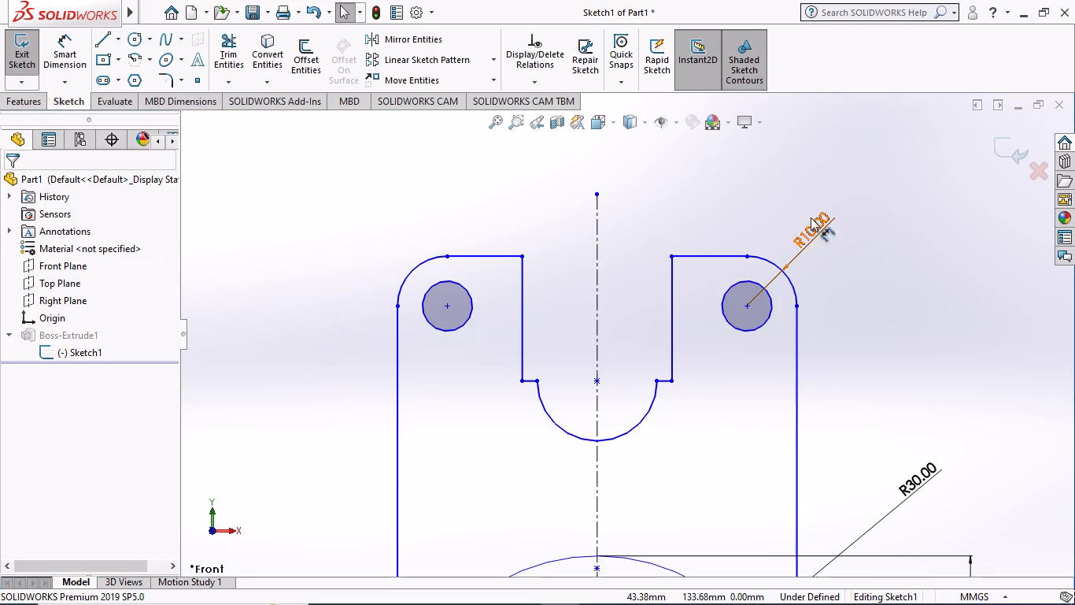
pyautogui.rightClick(801, 228)
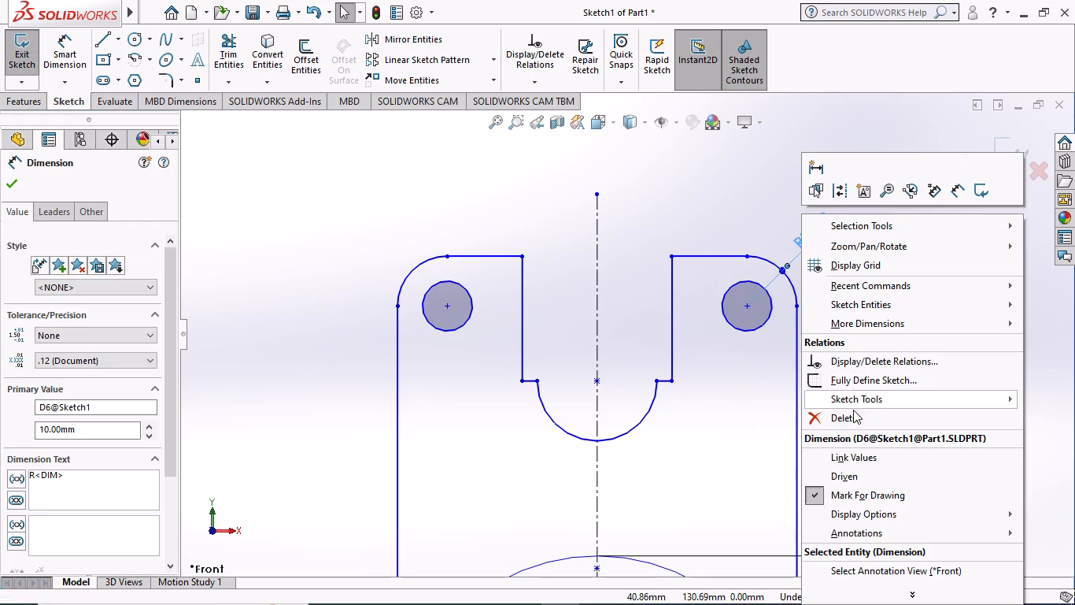
pyautogui.click(853, 417)
# Delete the R30 dimension of the opening's inner arc and the 80 mm diameter dimension of the outer arc.
pyautogui.scroll(-3, 825, 458)
pyautogui.scroll(8, 807, 455)
pyautogui.rightClick(704, 361)
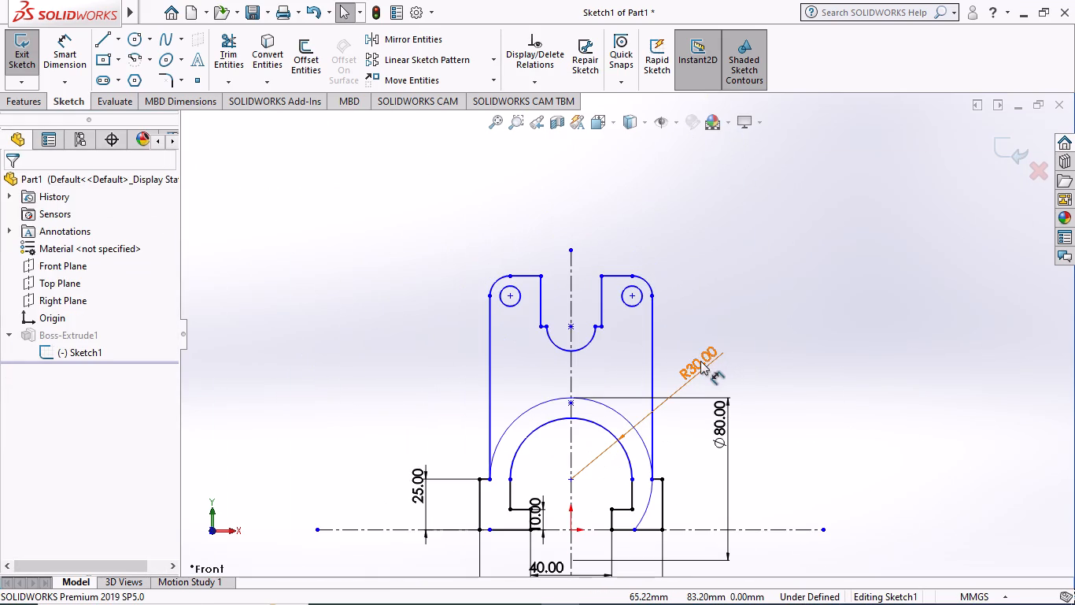
pyautogui.click(725, 418)
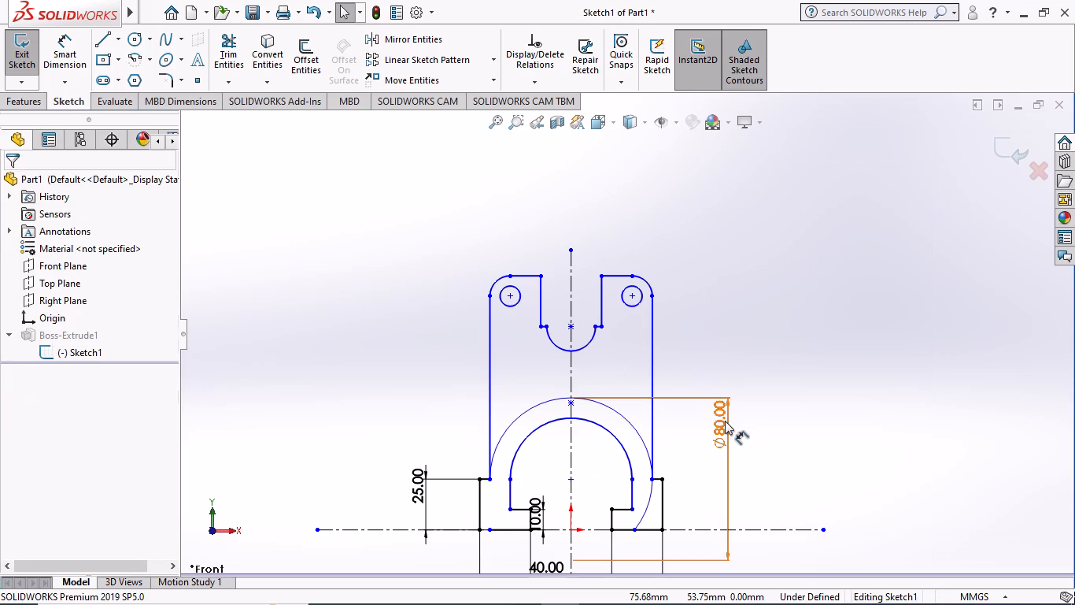
pyautogui.scroll(-3, 451, 447)
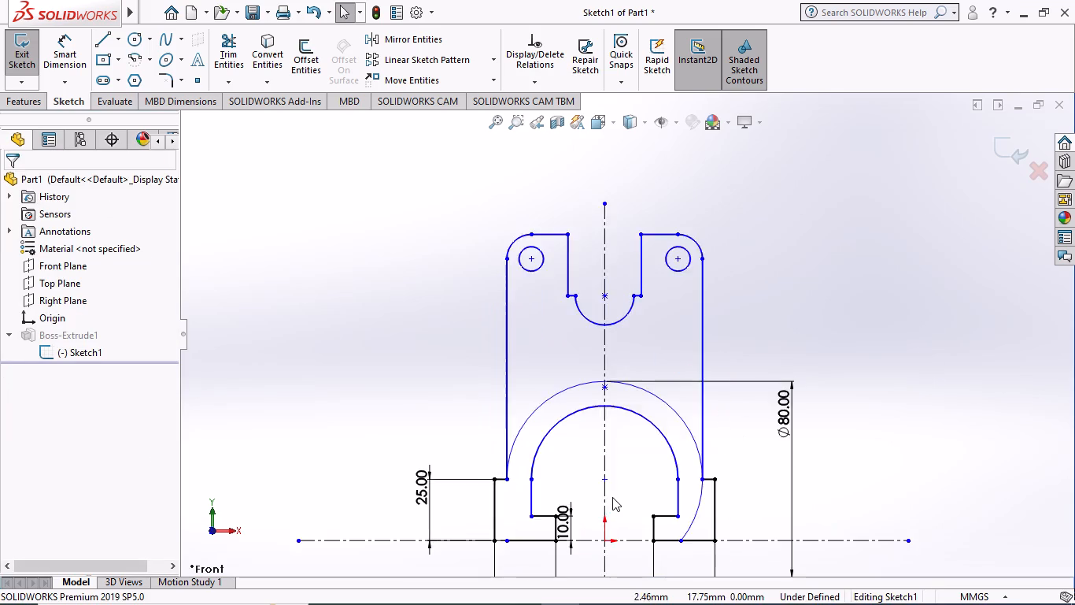
pyautogui.scroll(2, 613, 497)
pyautogui.scroll(-1, 660, 437)
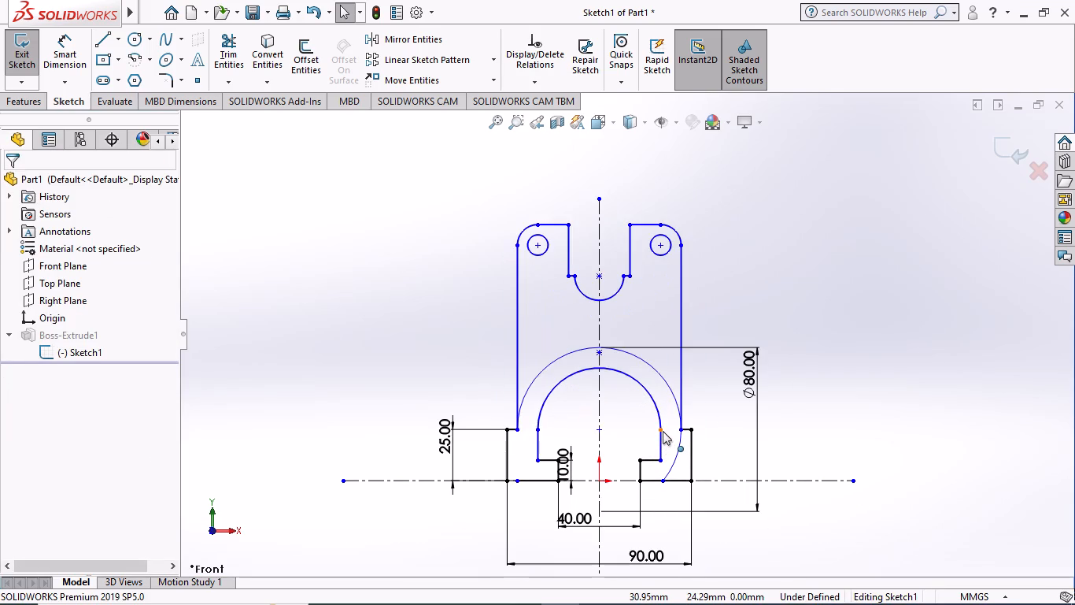
pyautogui.rightClick(755, 364)
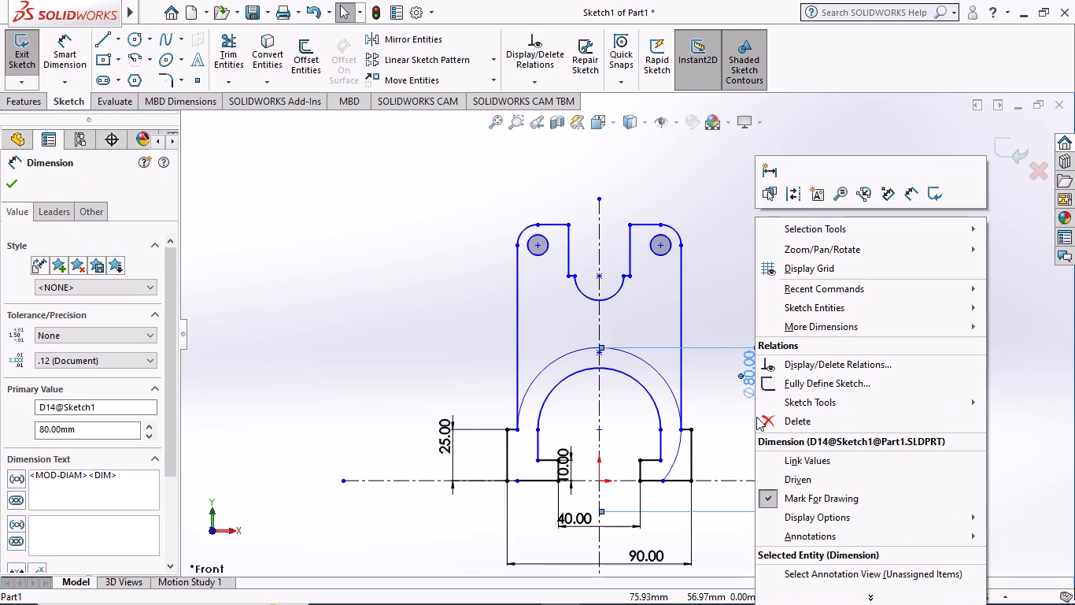
pyautogui.click(760, 417)
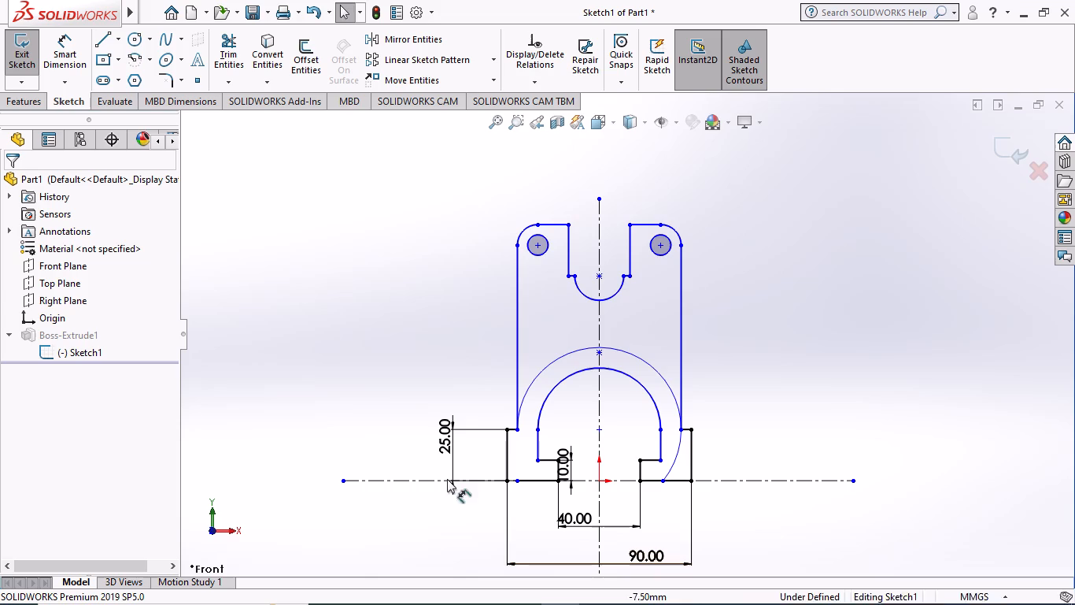
# Trim away the leftover piece of the outer arc that crosses the right side of the stepped base.
pyautogui.scroll(-4, 520, 467)
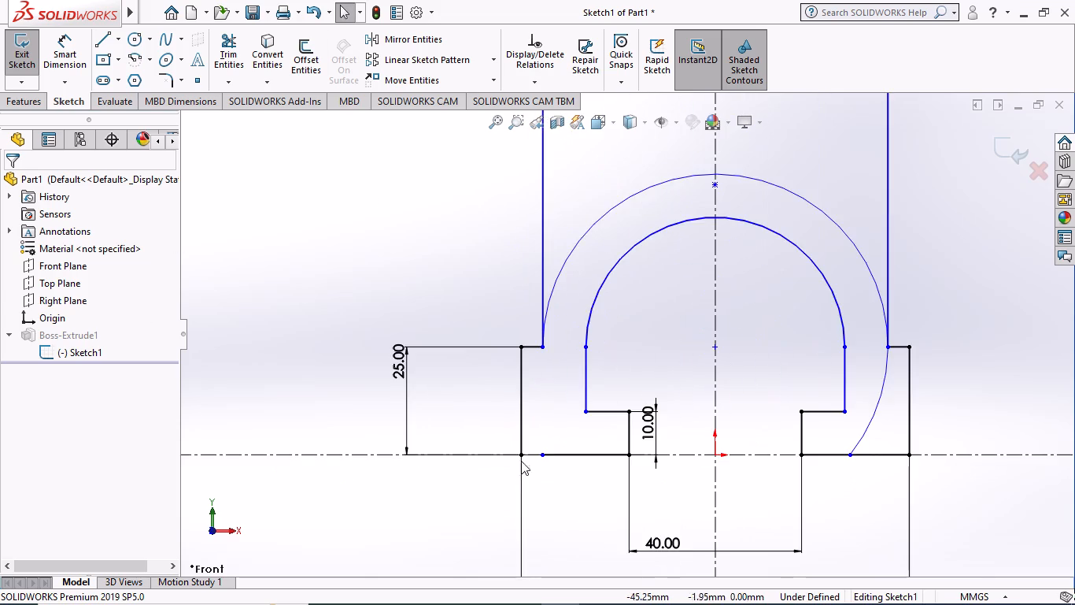
pyautogui.scroll(-1, 523, 446)
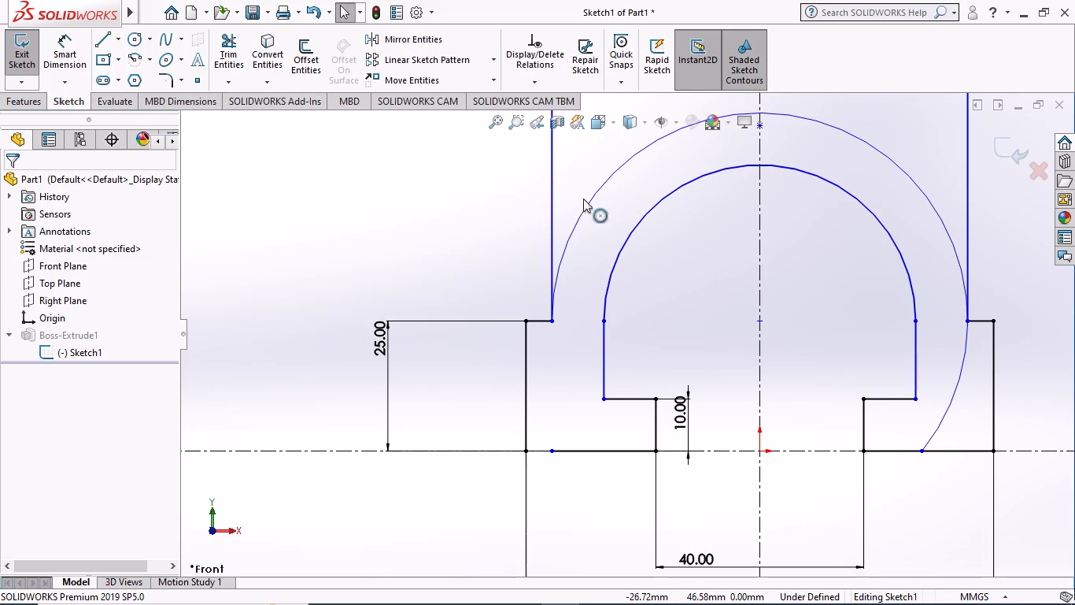
pyautogui.click(233, 49)
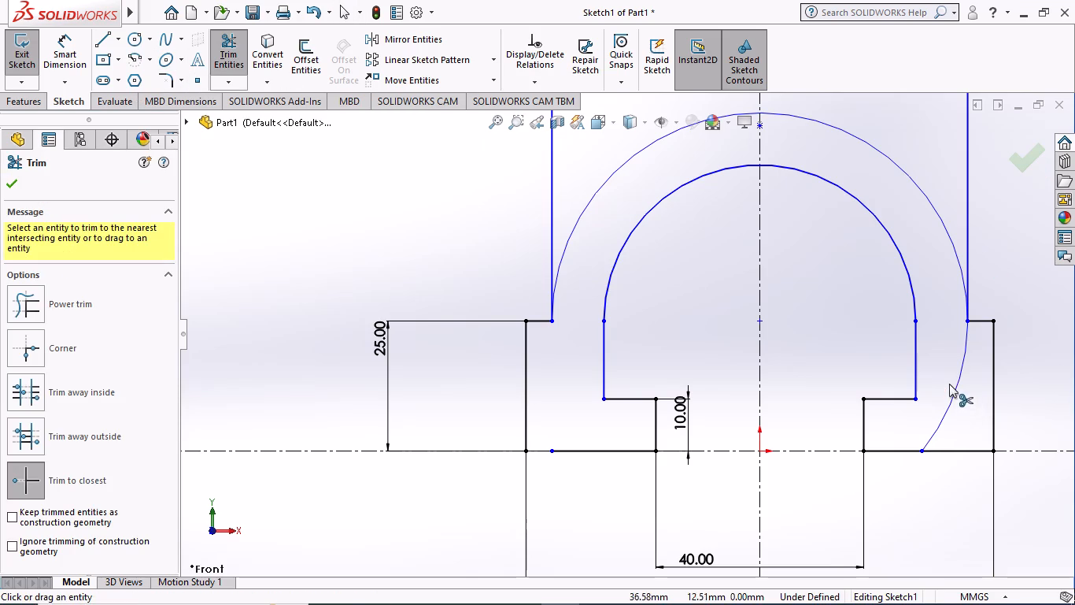
pyautogui.click(961, 370)
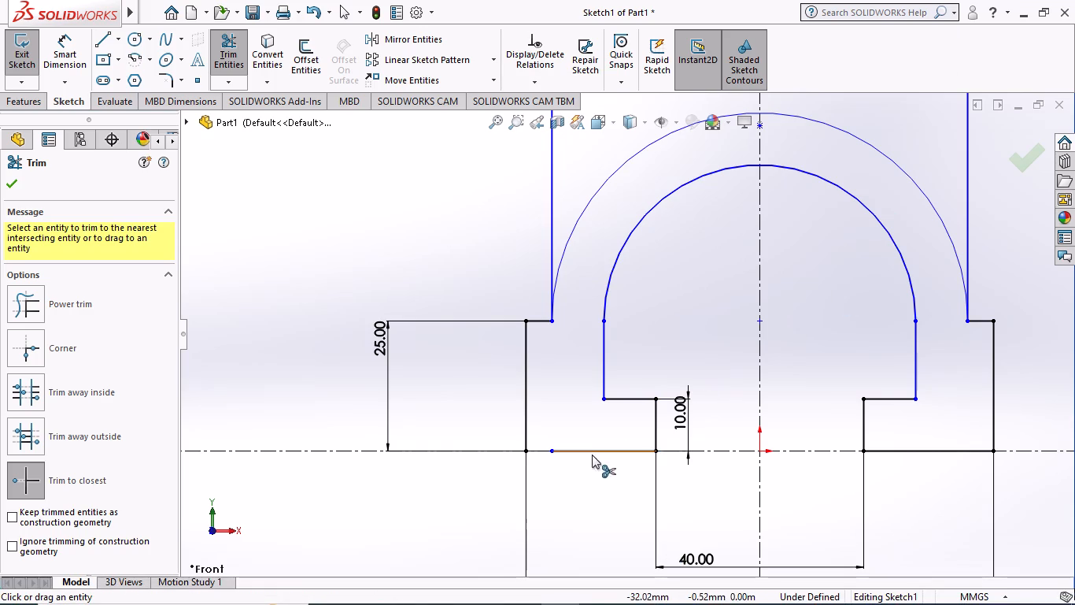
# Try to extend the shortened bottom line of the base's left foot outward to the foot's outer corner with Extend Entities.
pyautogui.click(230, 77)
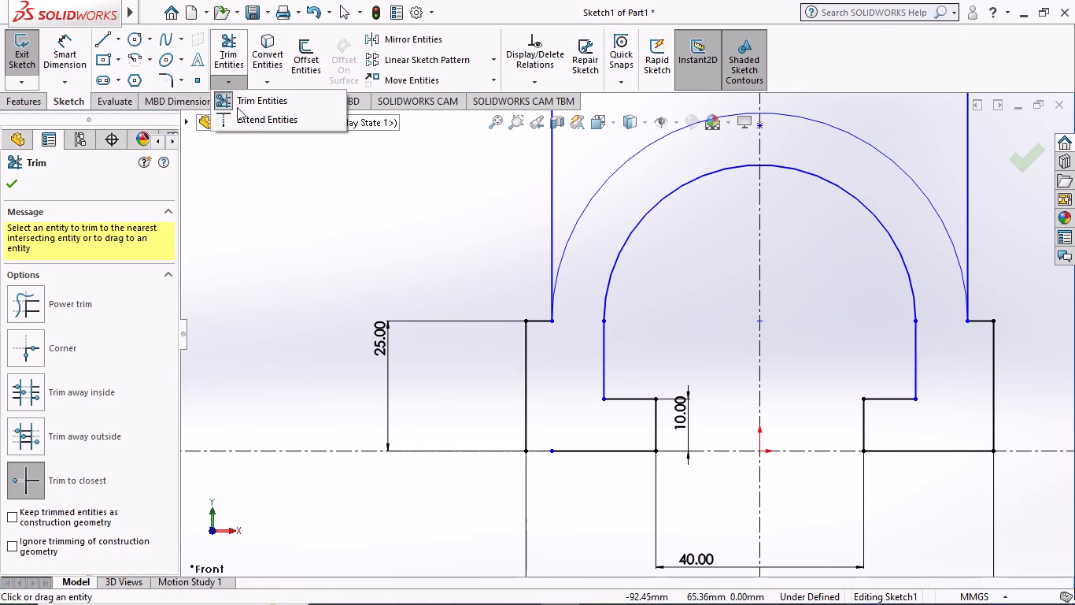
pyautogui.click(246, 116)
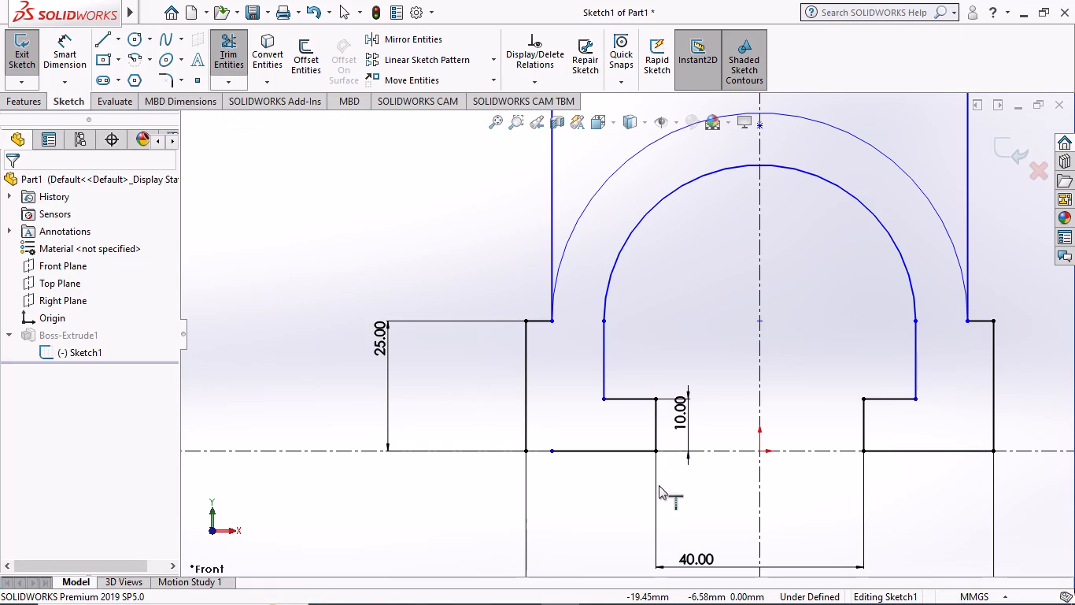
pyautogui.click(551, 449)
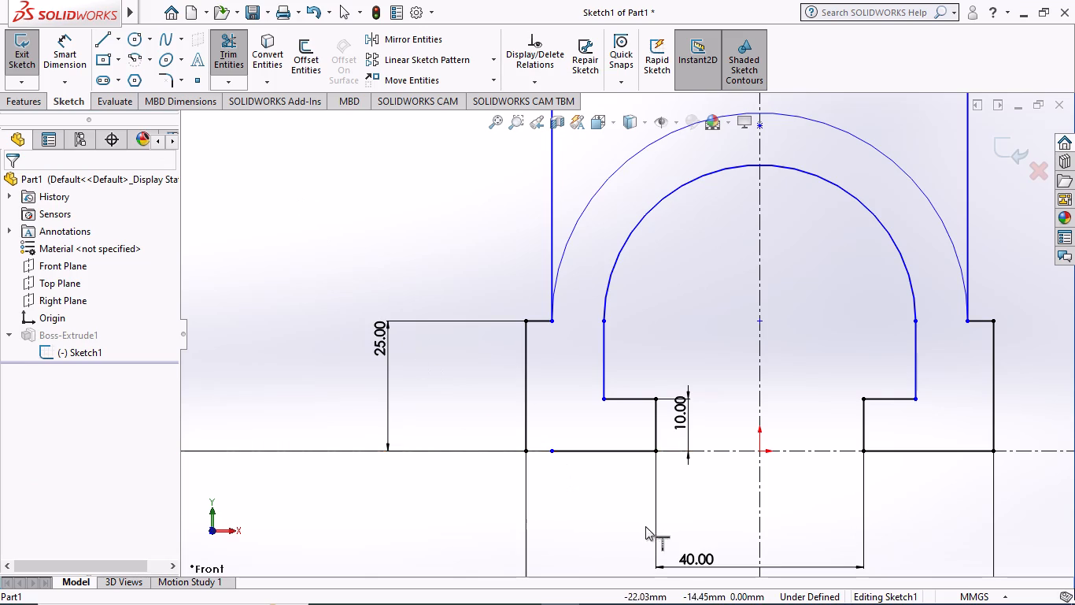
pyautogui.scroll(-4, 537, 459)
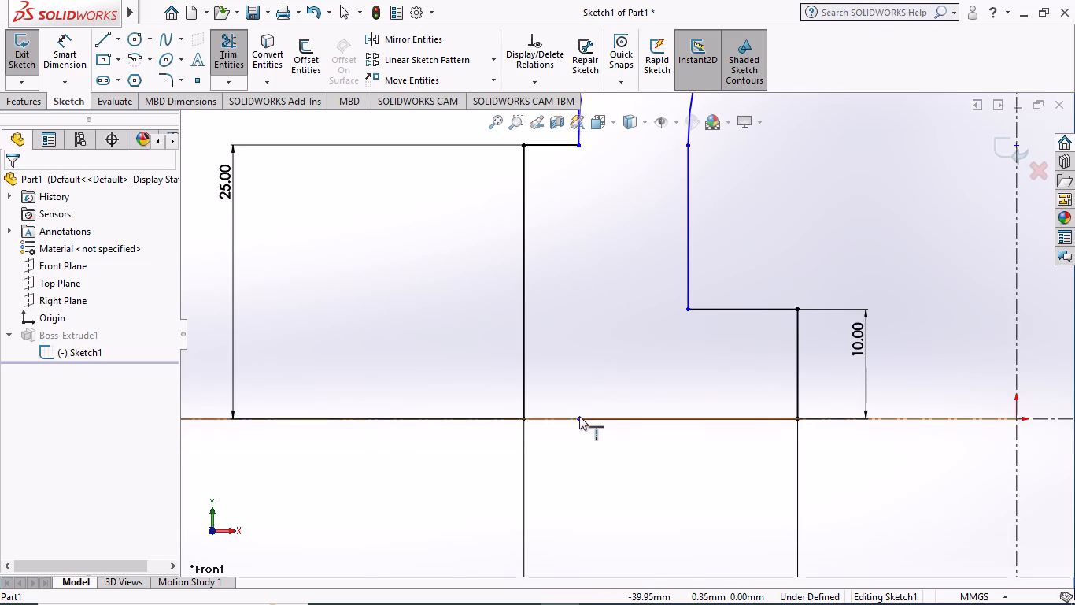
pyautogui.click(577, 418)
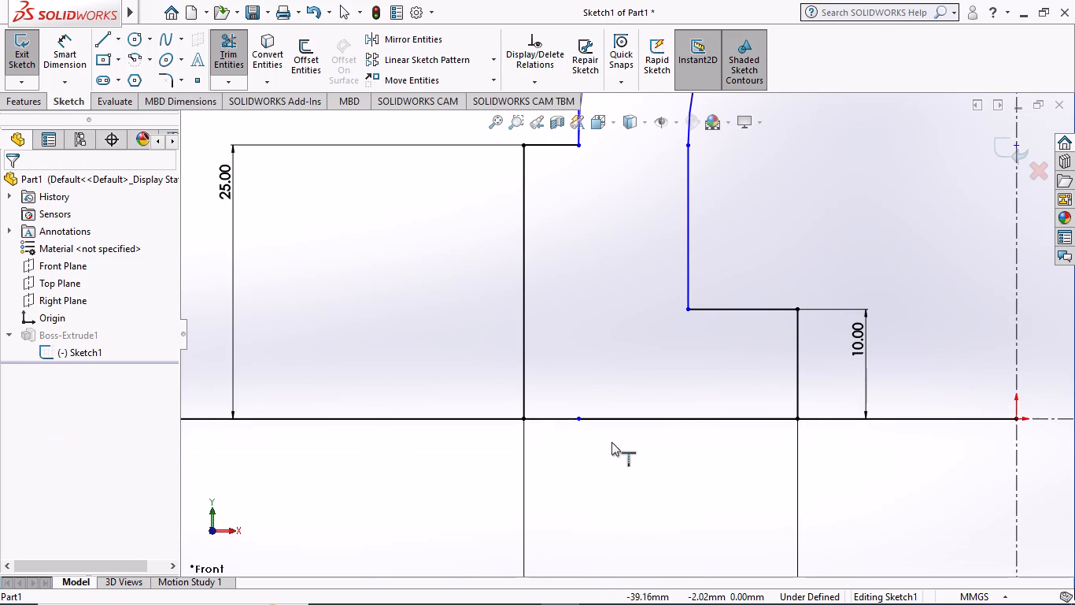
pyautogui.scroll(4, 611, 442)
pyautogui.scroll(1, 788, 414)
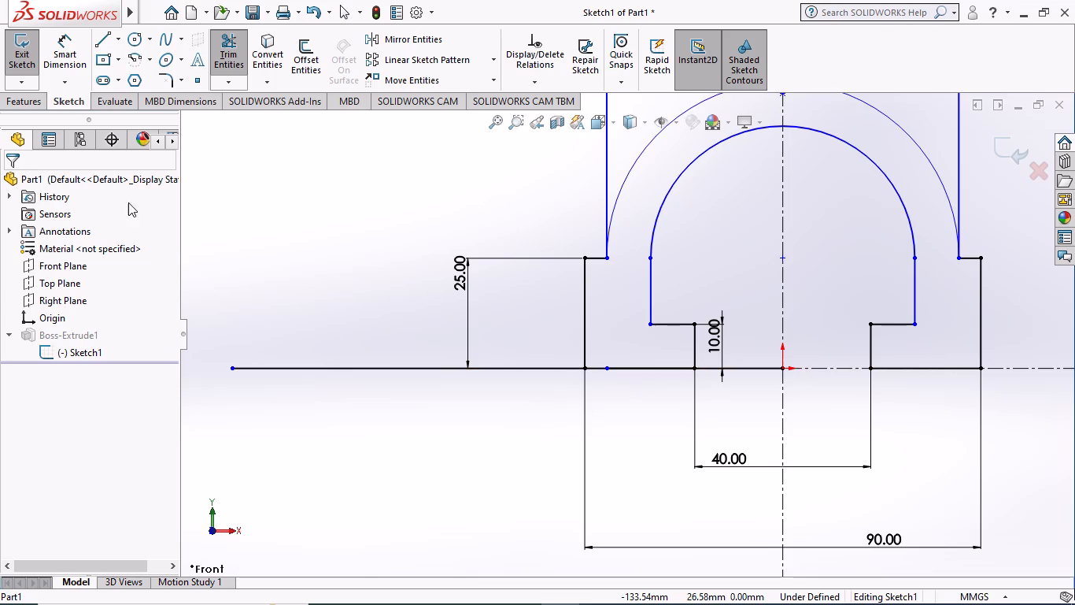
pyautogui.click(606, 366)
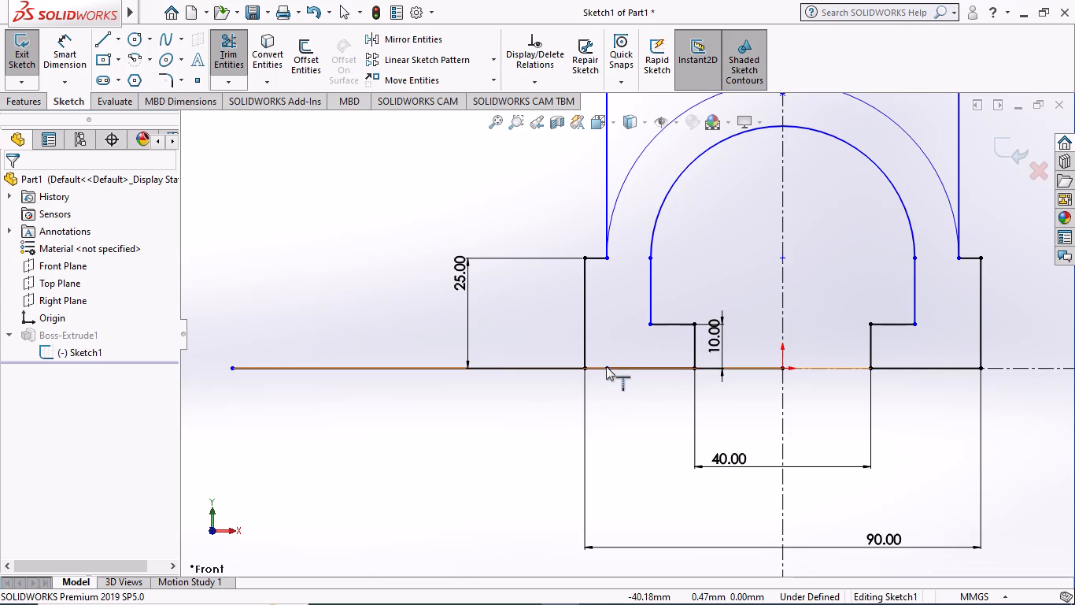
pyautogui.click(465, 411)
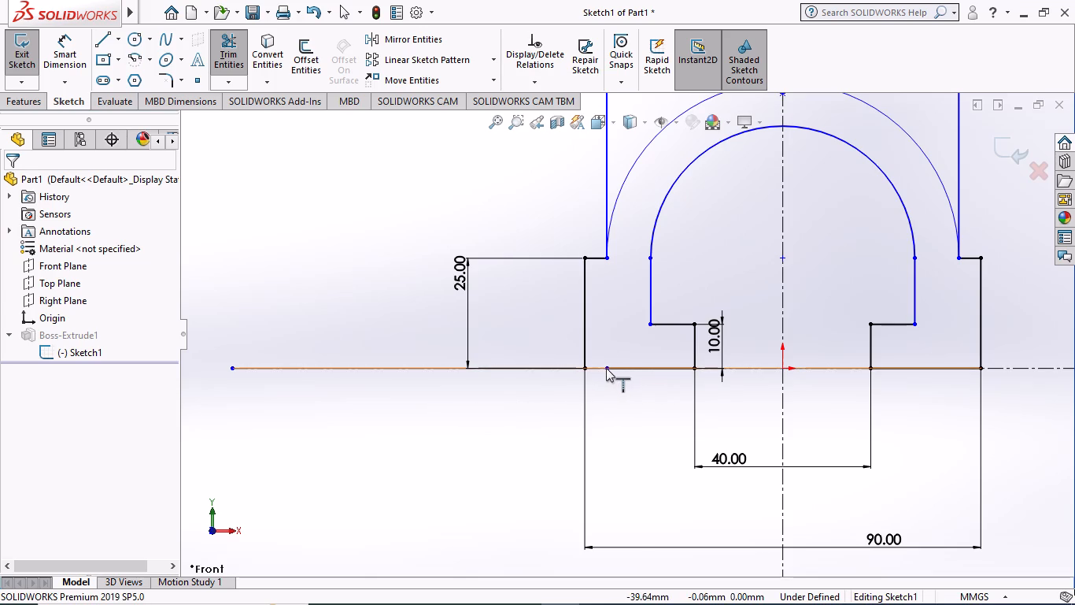
# Delete the overlapping extended lines along the horizontal centerline and the shortened bottom line of the base's left foot.
pyautogui.rightClick(602, 368)
pyautogui.click(364, 460)
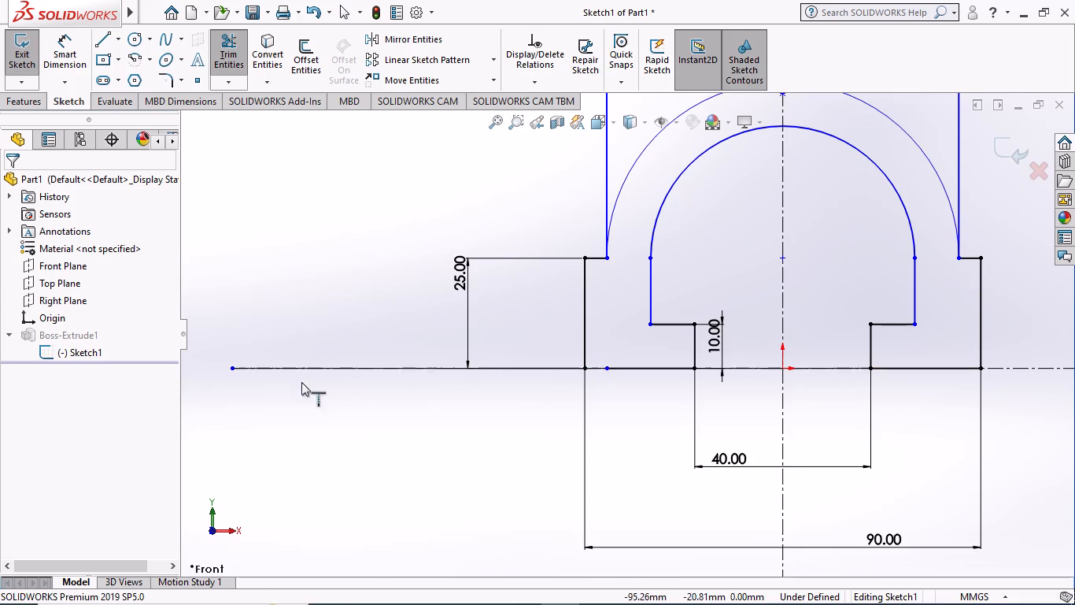
pyautogui.click(235, 44)
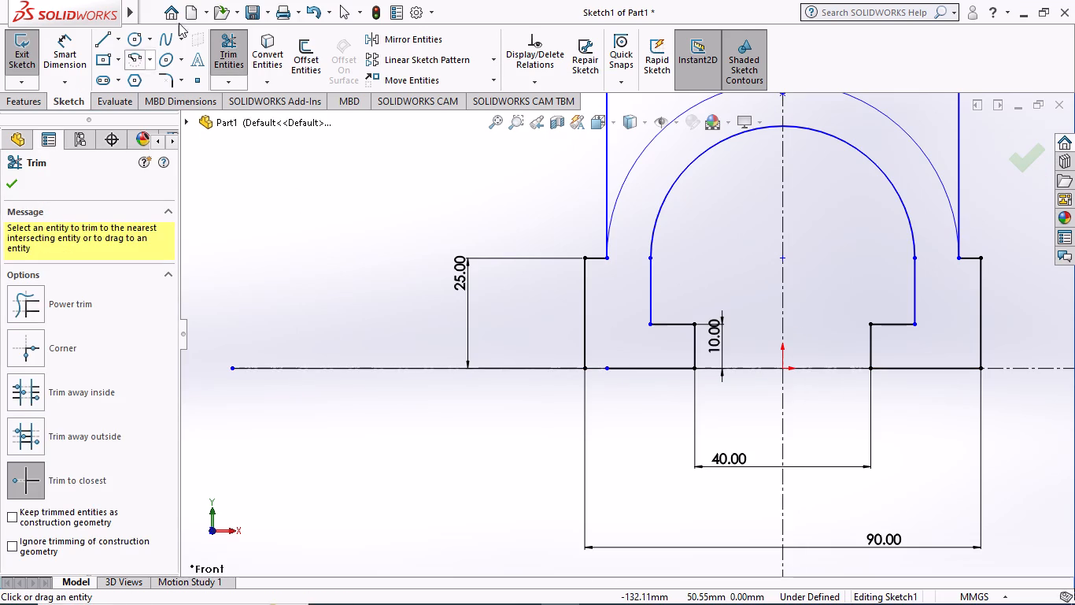
pyautogui.click(238, 55)
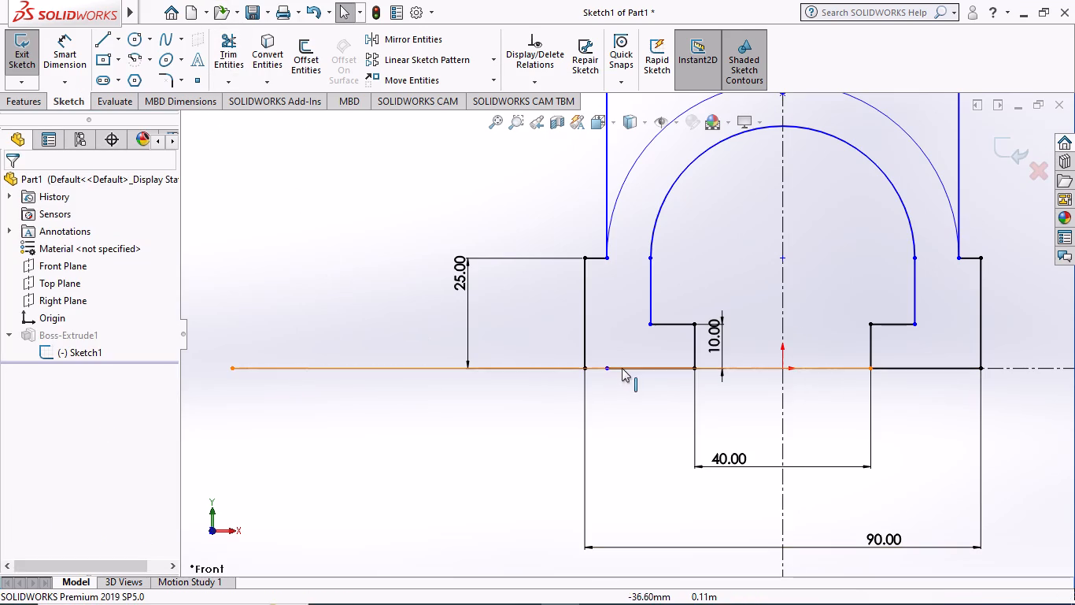
pyautogui.rightClick(603, 367)
pyautogui.click(448, 458)
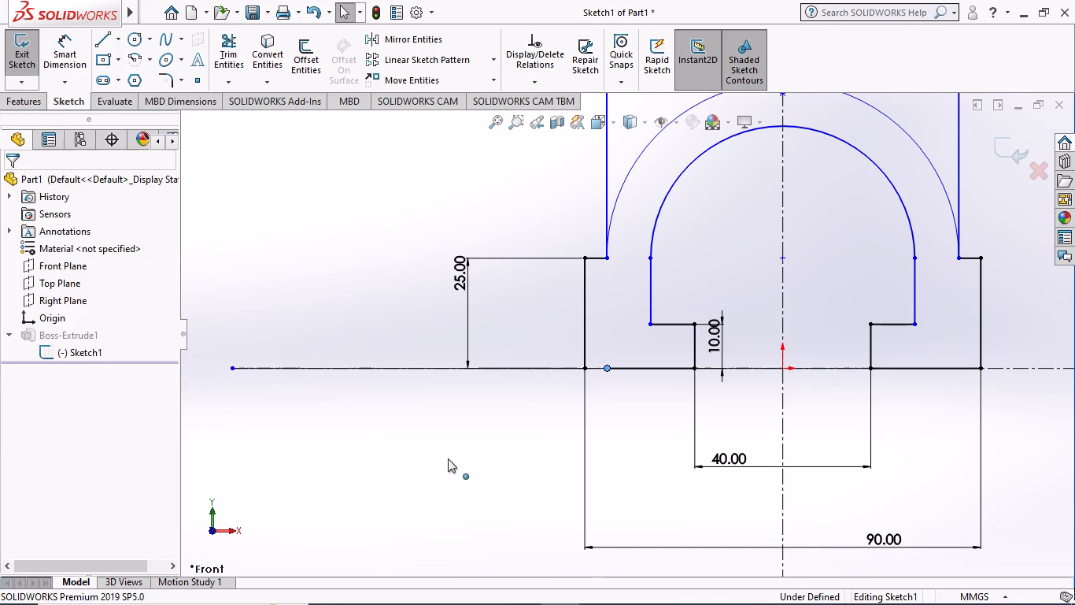
pyautogui.rightClick(662, 368)
pyautogui.click(705, 534)
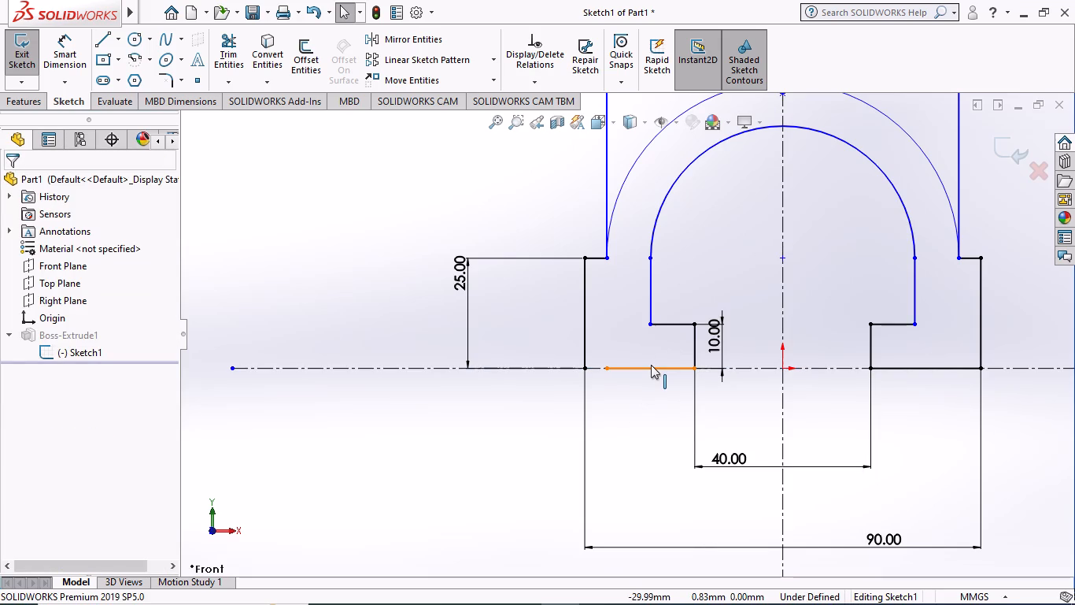
pyautogui.rightClick(651, 366)
pyautogui.click(694, 529)
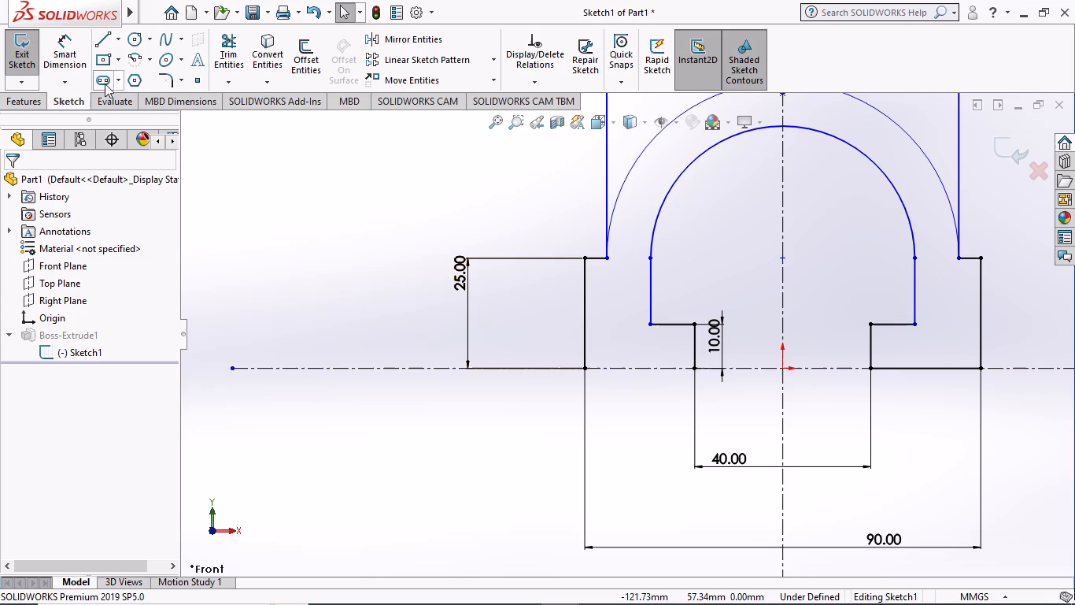
# Draw a 25 mm horizontal line closing the bottom of the base's left foot between its outer and inner corners.
pyautogui.click(102, 42)
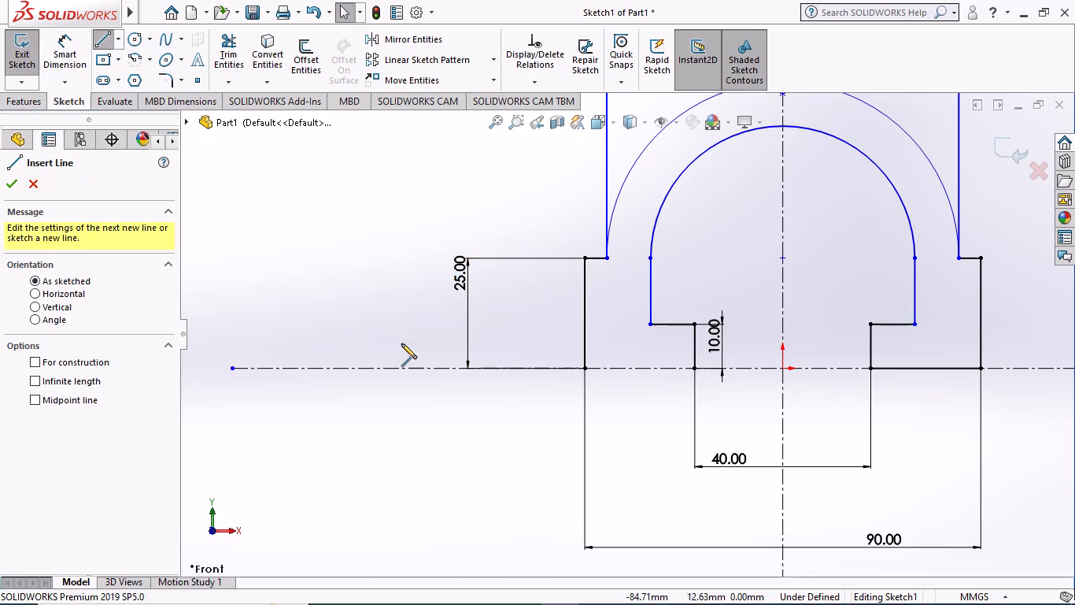
pyautogui.click(586, 370)
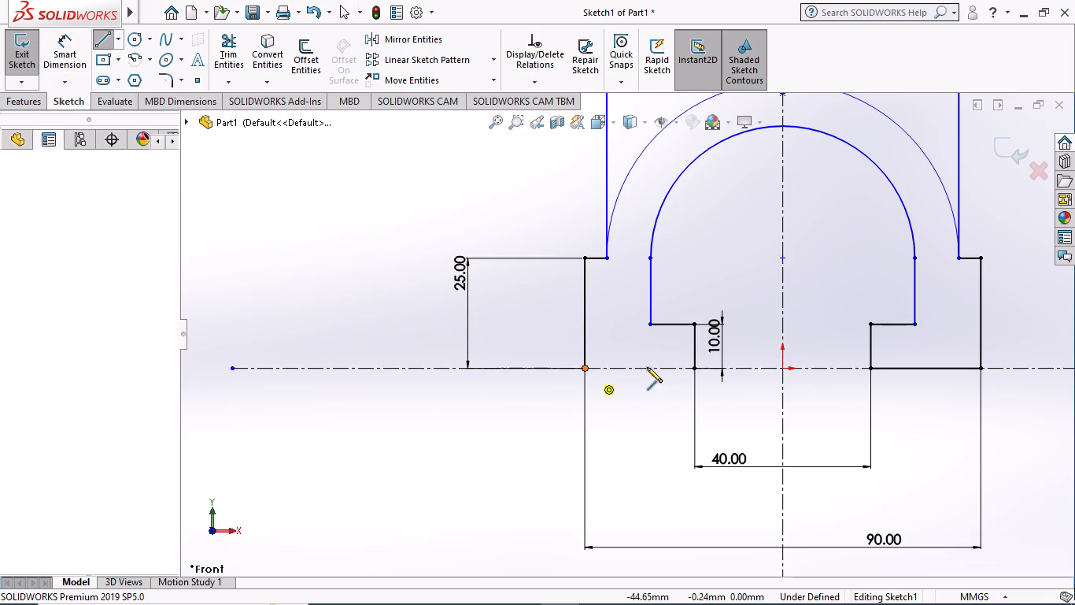
pyautogui.click(694, 370)
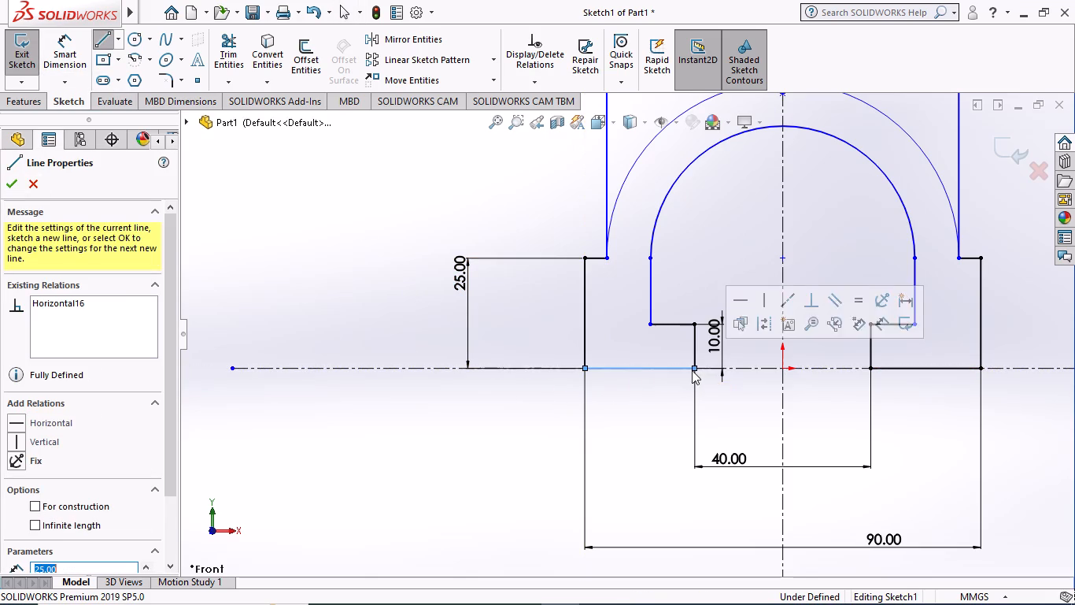
pyautogui.press('Escape')
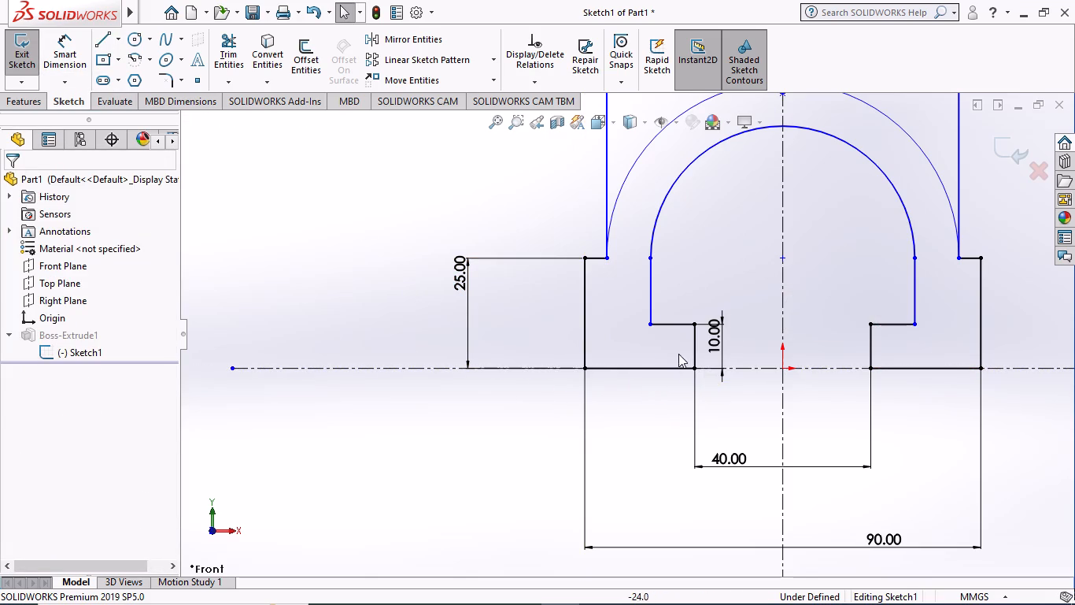
# Dimension the plate's right vertical edge, from the stepped base up to the rounded corner, at 90 mm.
pyautogui.scroll(5, 805, 284)
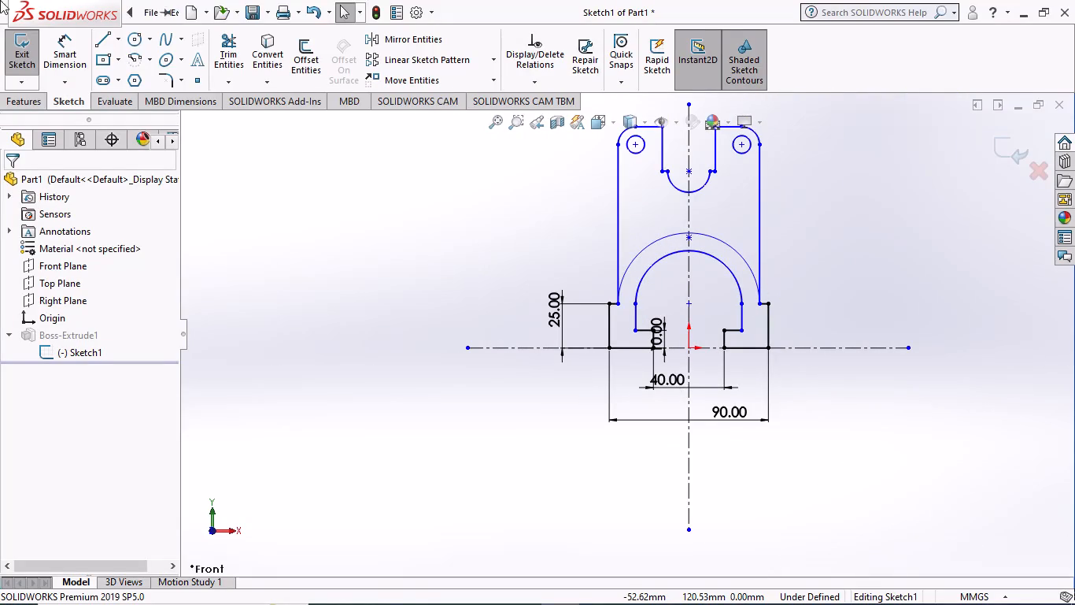
pyautogui.click(60, 49)
pyautogui.scroll(1, 541, 271)
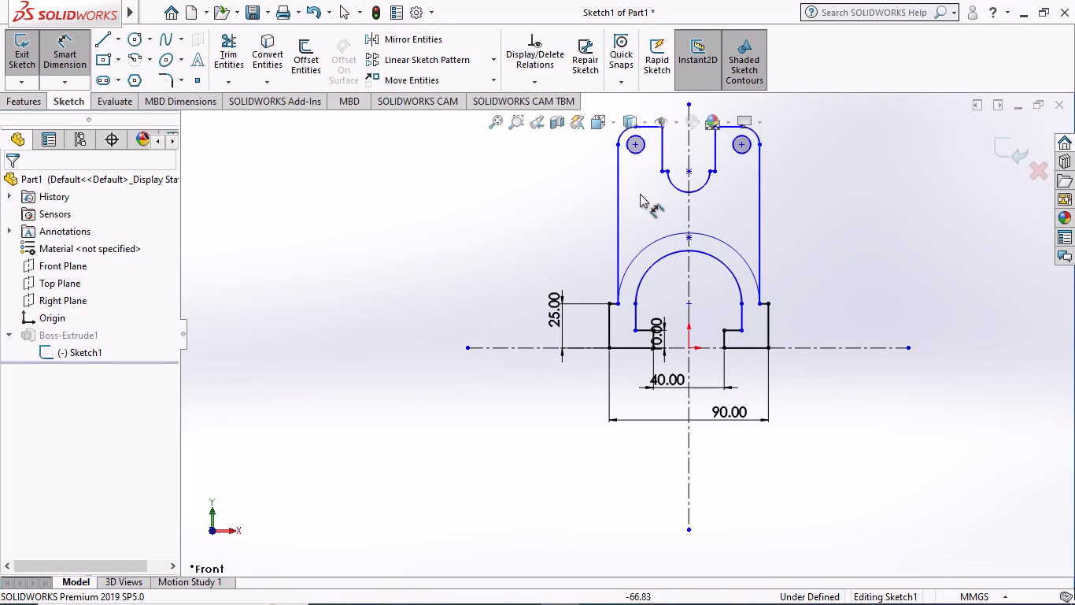
pyautogui.scroll(2, 648, 187)
pyautogui.scroll(-5, 698, 240)
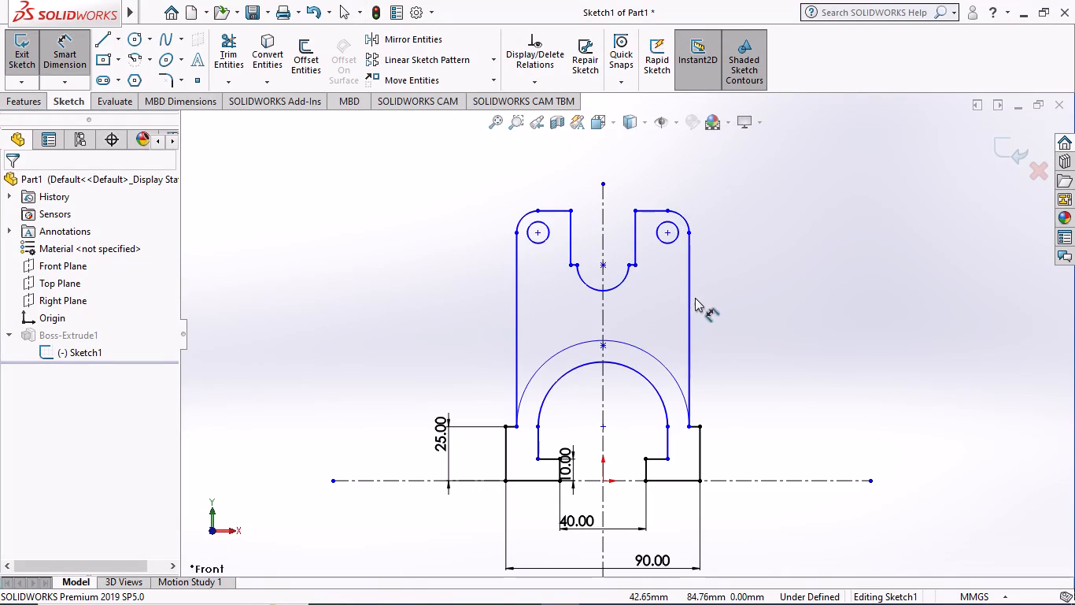
pyautogui.click(689, 307)
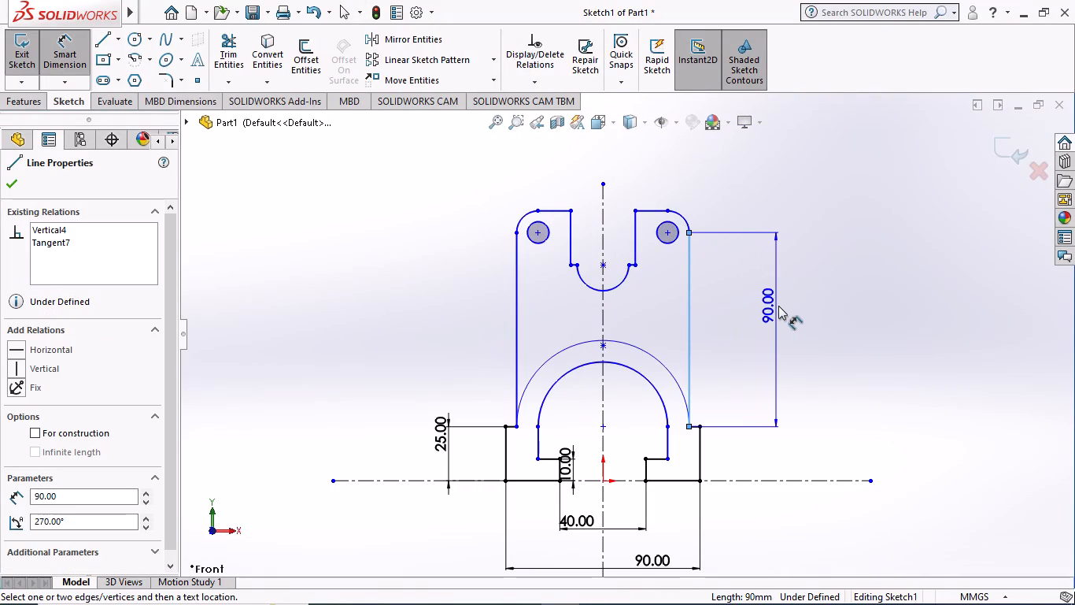
pyautogui.click(778, 306)
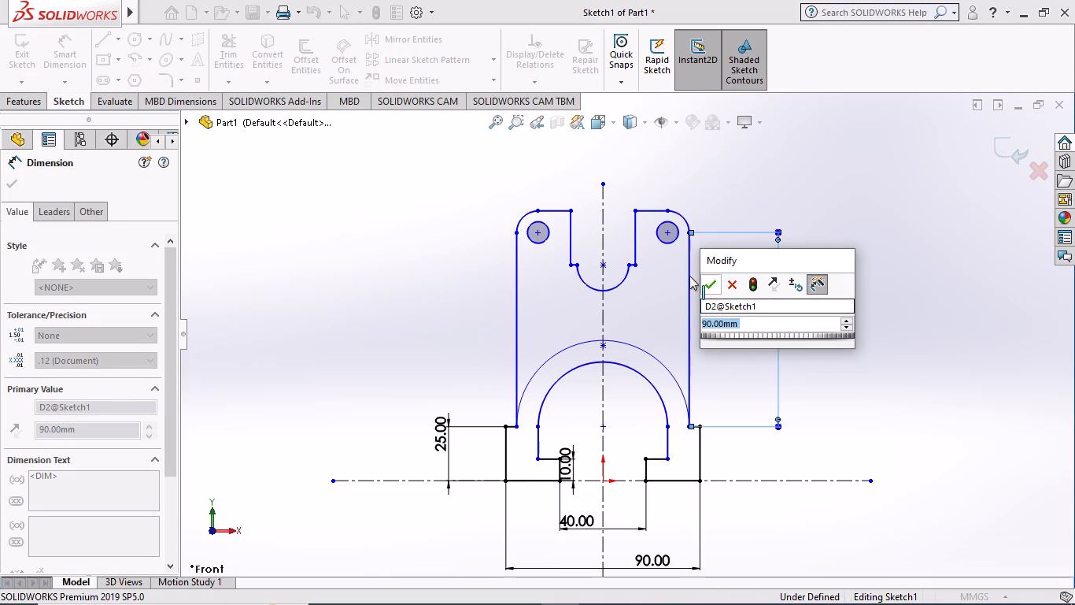
pyautogui.click(711, 288)
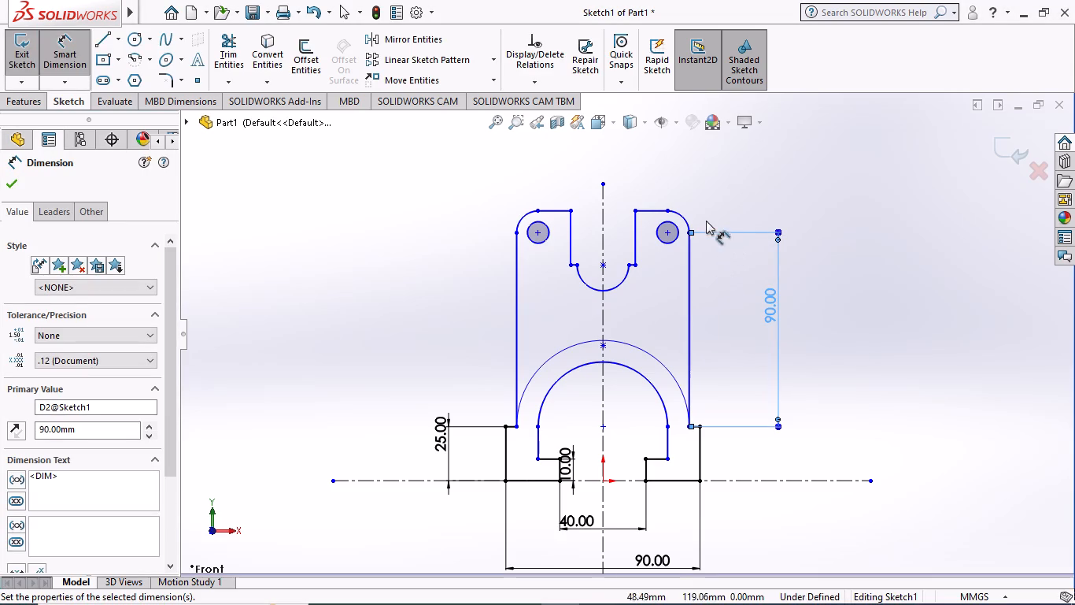
# Add an R10 radius dimension to the plate's upper right corner arc.
pyautogui.click(683, 215)
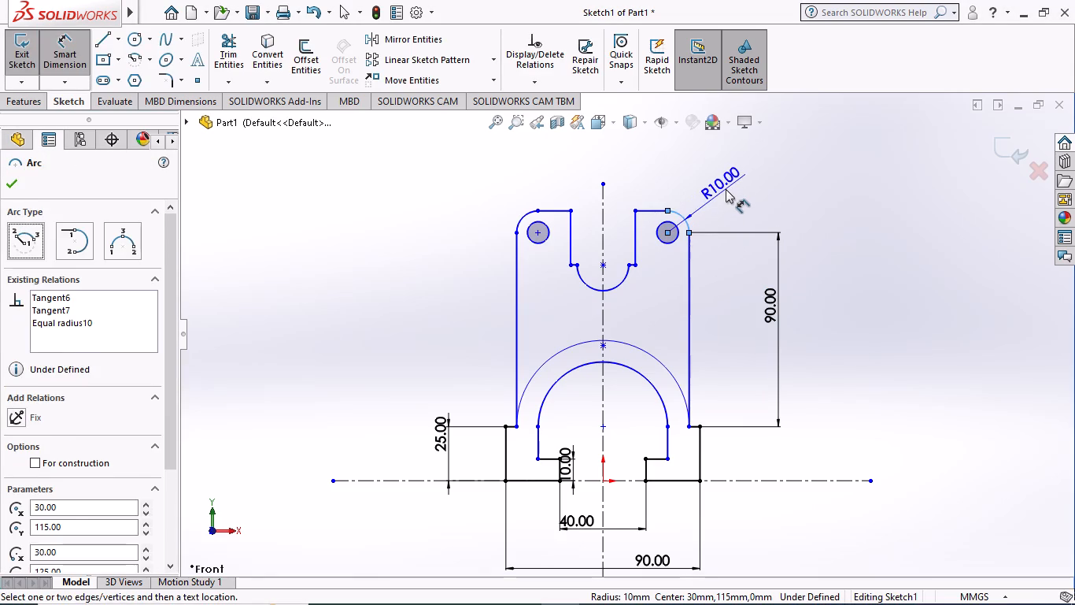
pyautogui.click(726, 189)
pyautogui.click(662, 167)
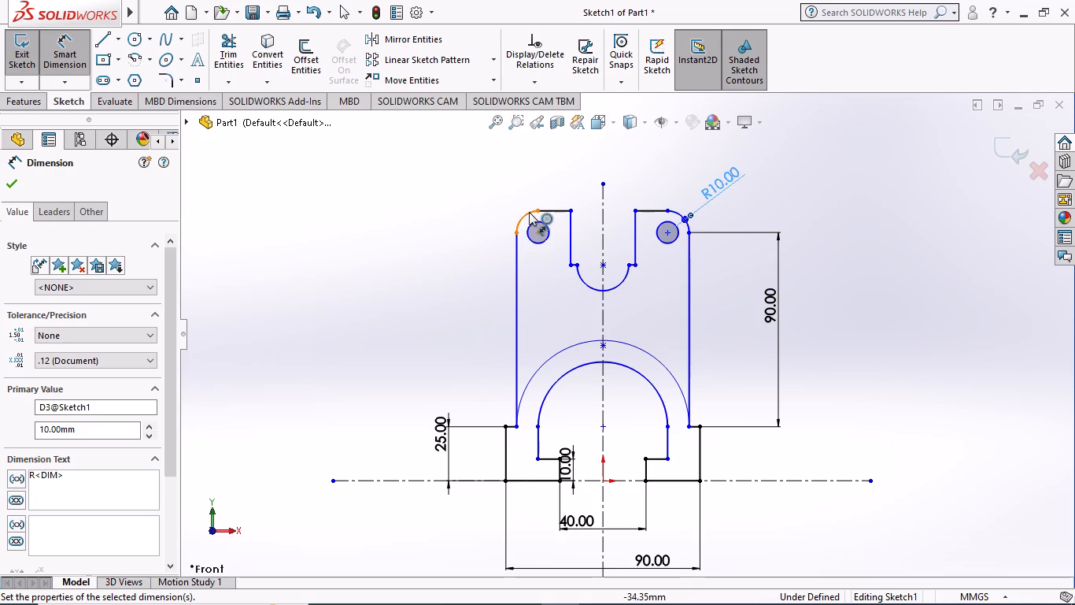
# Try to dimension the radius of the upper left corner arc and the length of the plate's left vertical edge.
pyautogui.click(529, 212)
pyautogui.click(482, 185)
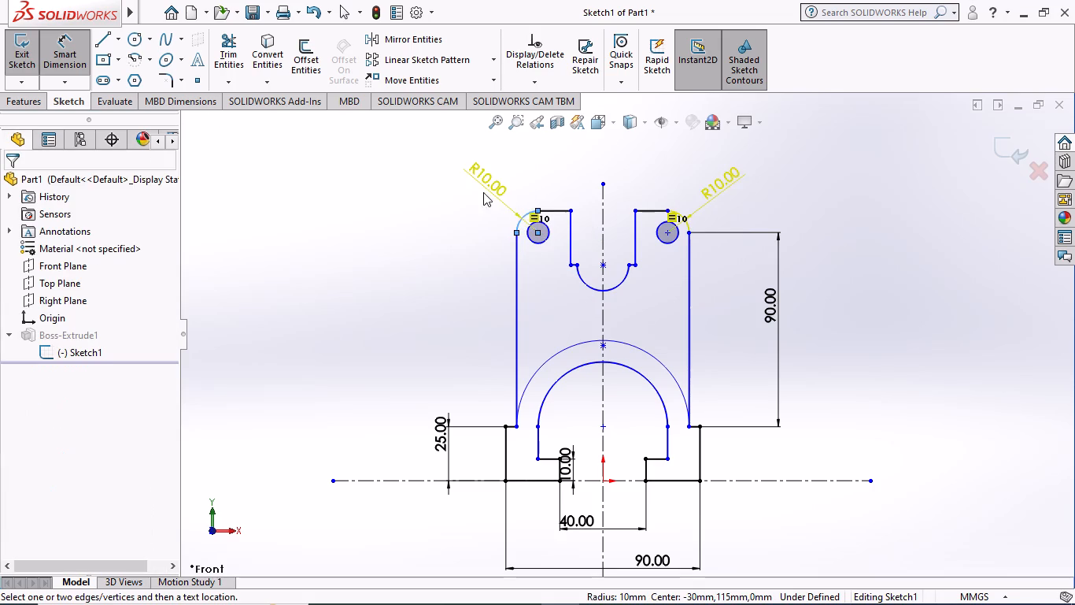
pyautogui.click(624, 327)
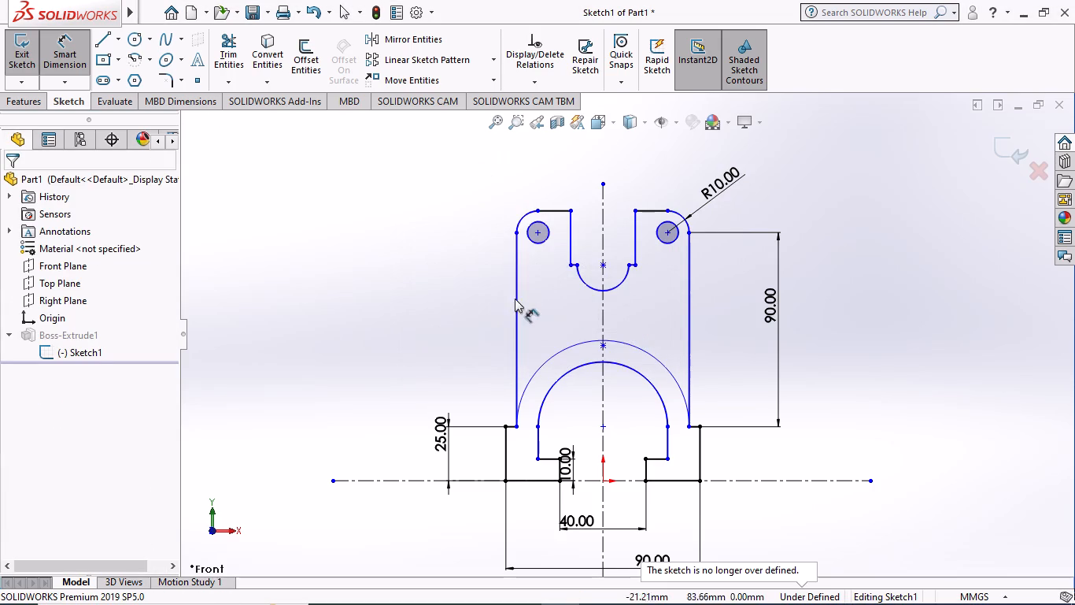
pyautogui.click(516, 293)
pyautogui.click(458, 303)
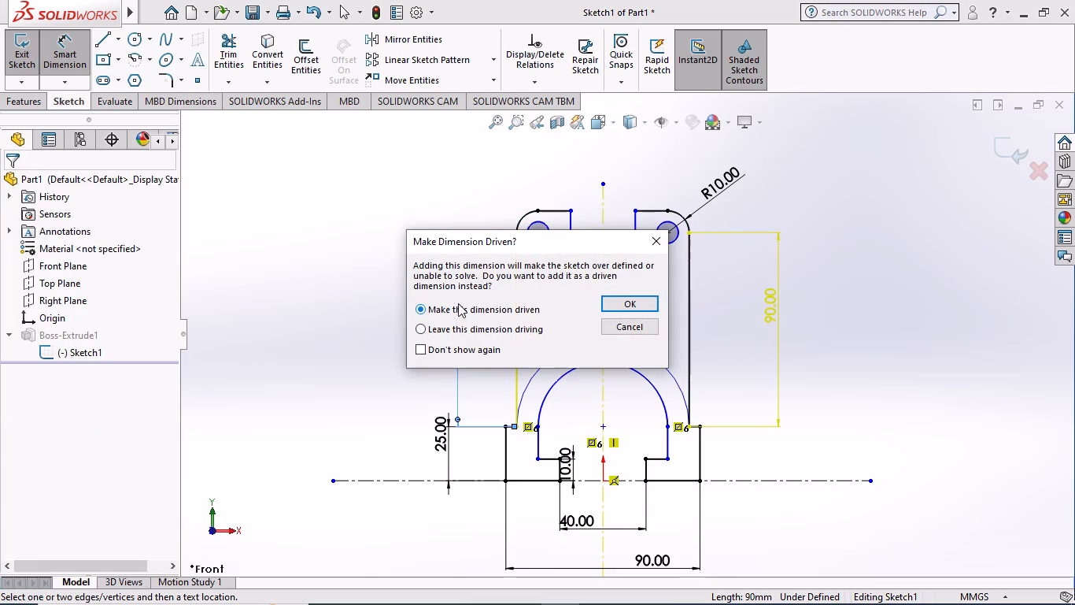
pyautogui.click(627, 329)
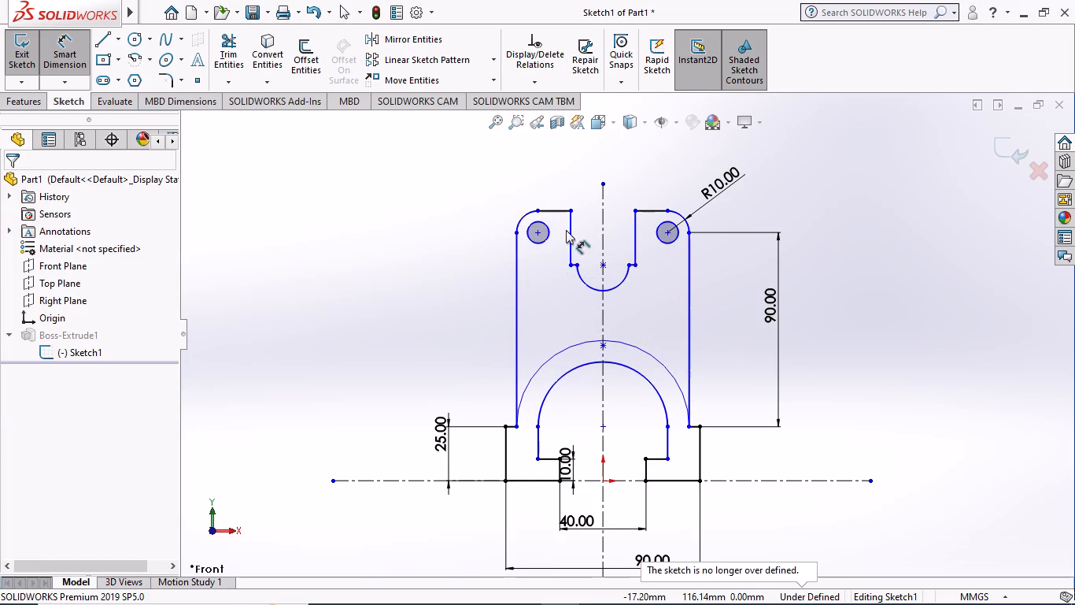
# Dimension the width between the two vertical sides of the top notch at 30 mm.
pyautogui.click(570, 229)
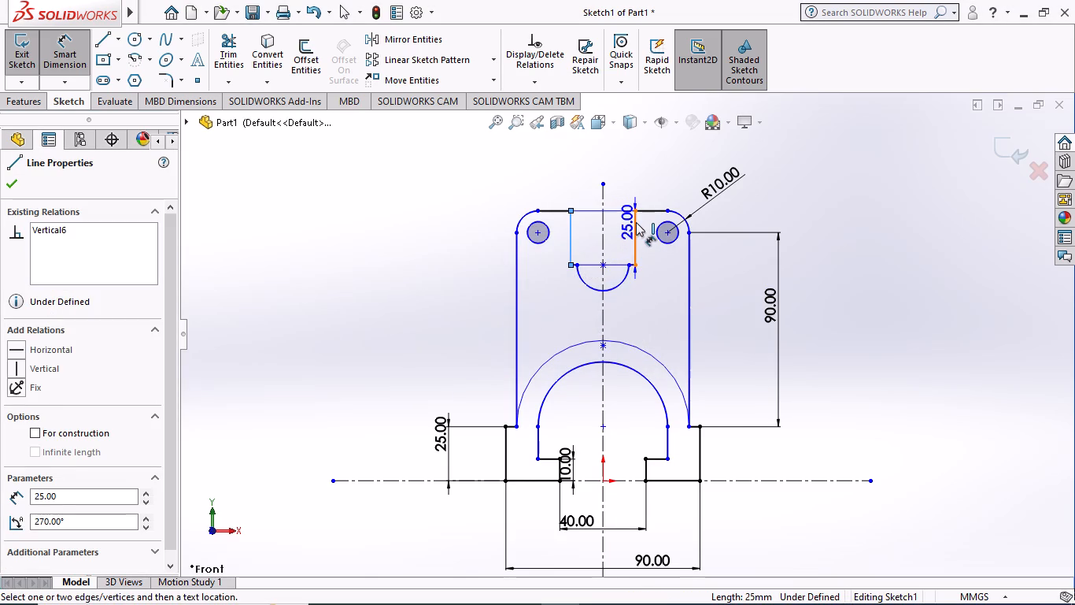
pyautogui.click(636, 222)
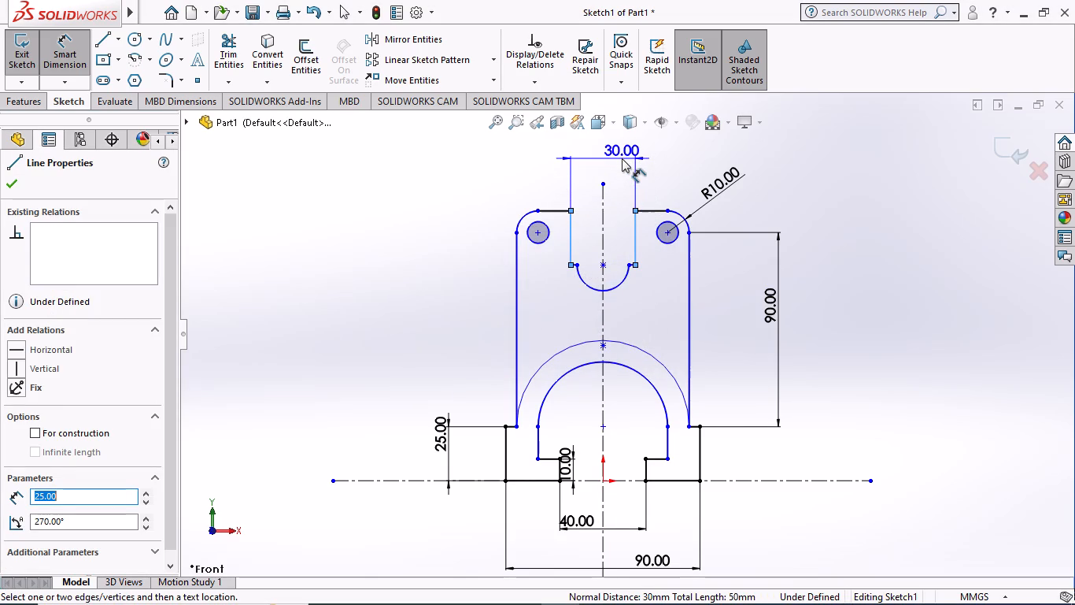
pyautogui.click(622, 158)
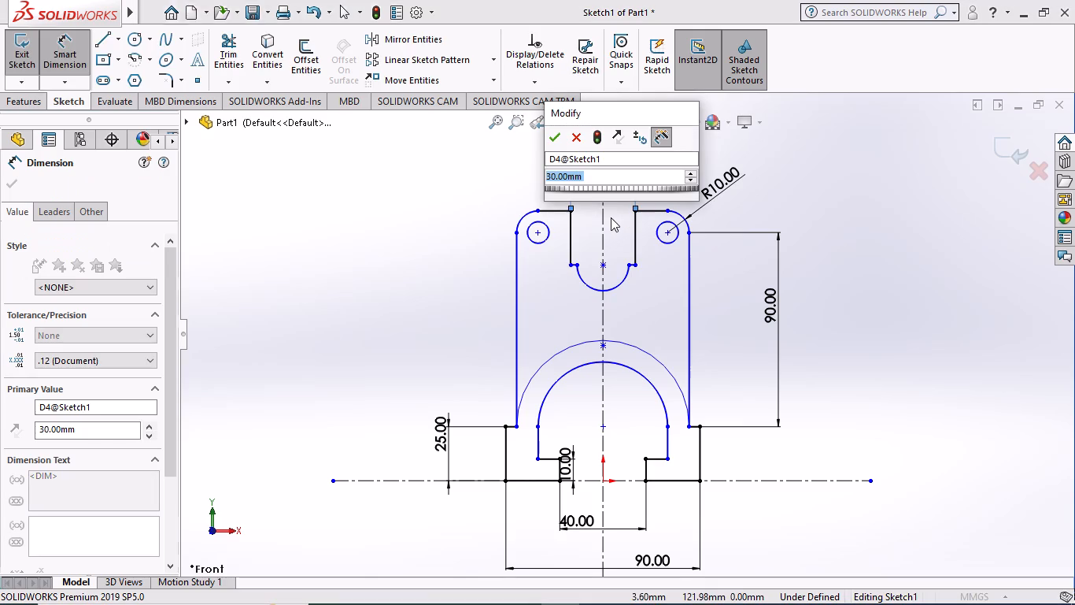
pyautogui.click(551, 137)
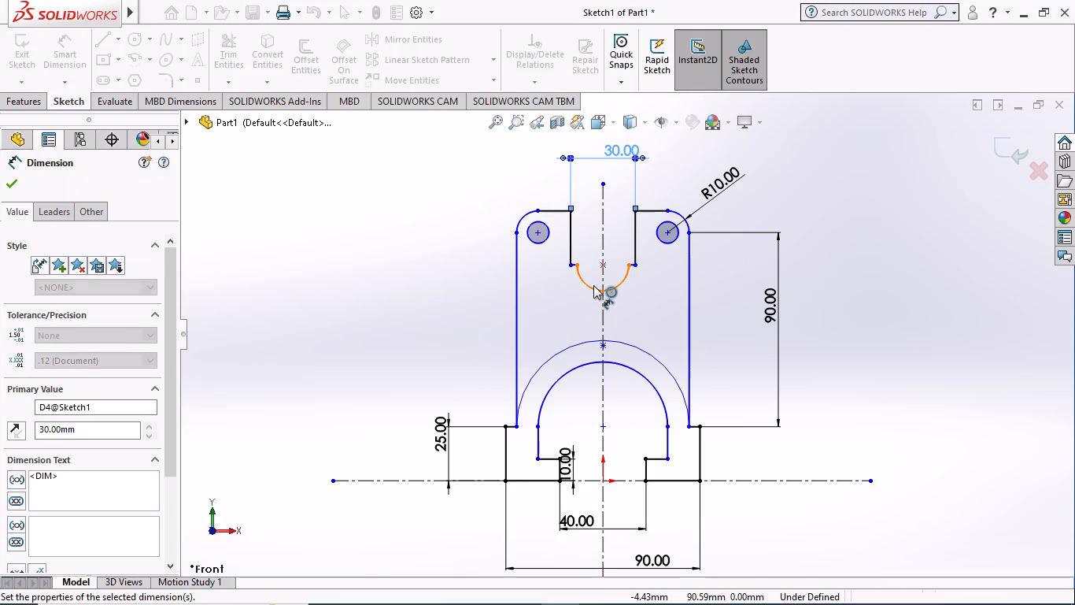
# Add an R12 radius dimension to the semicircular arc at the bottom of the top notch.
pyautogui.click(582, 280)
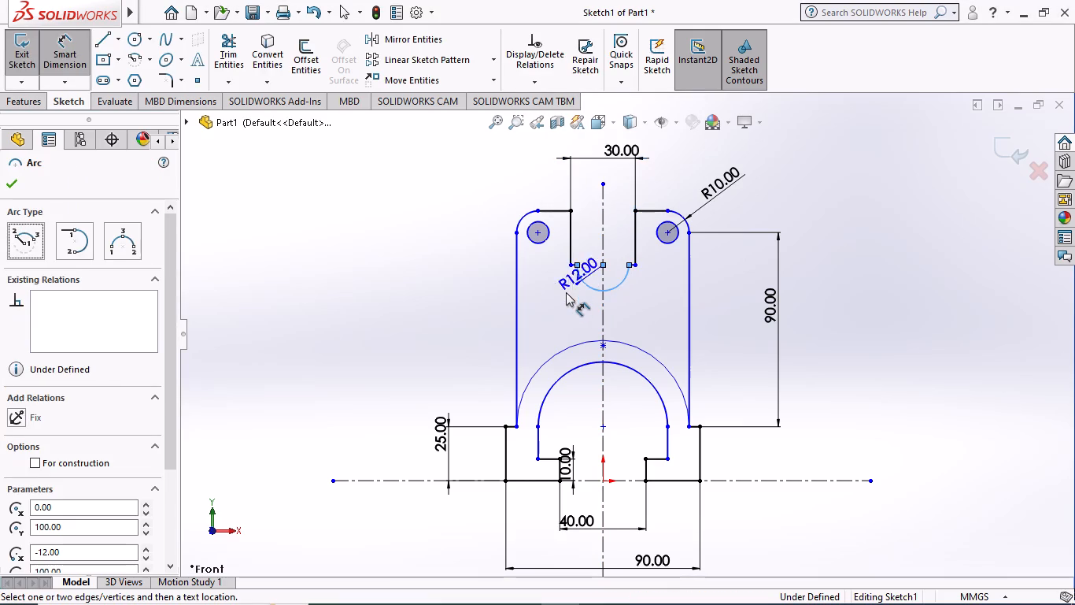
pyautogui.click(563, 295)
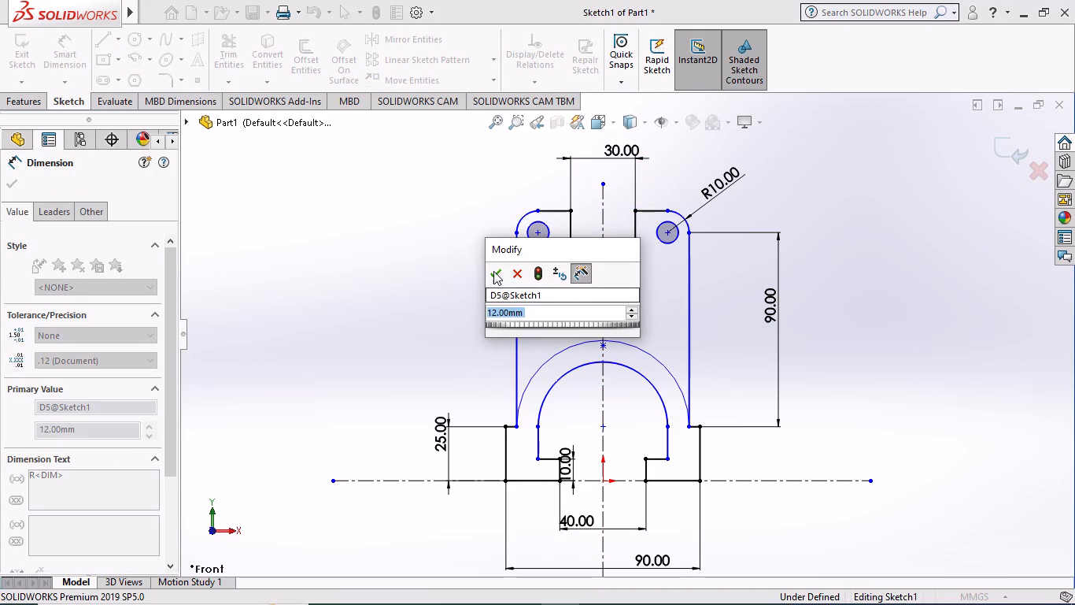
pyautogui.click(486, 266)
# Dimension the depth of the top notch along its left vertical side at 25 mm.
pyautogui.click(570, 246)
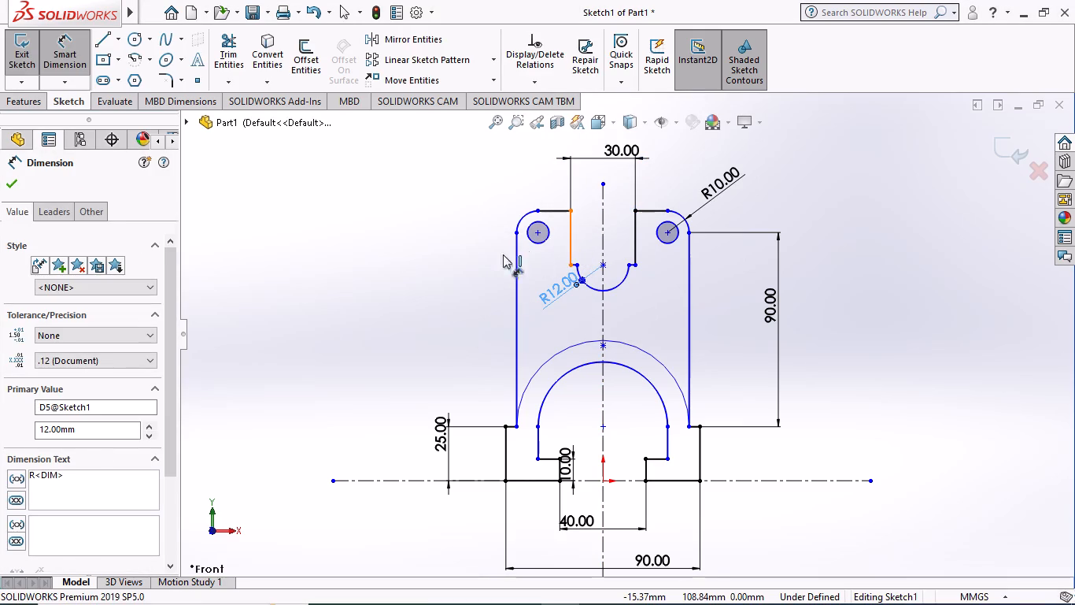
pyautogui.click(466, 254)
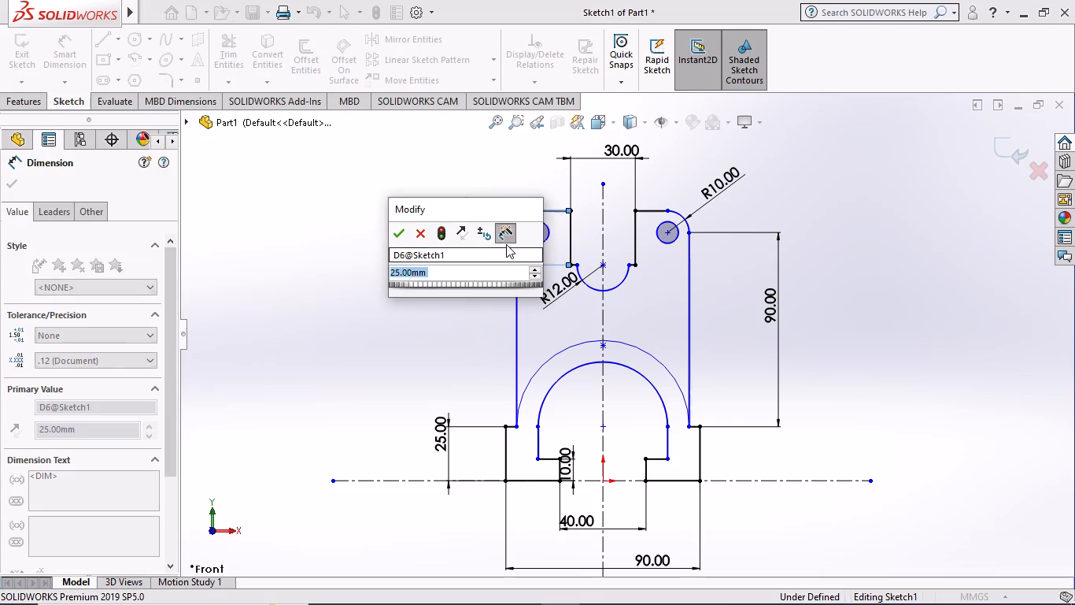
pyautogui.click(398, 233)
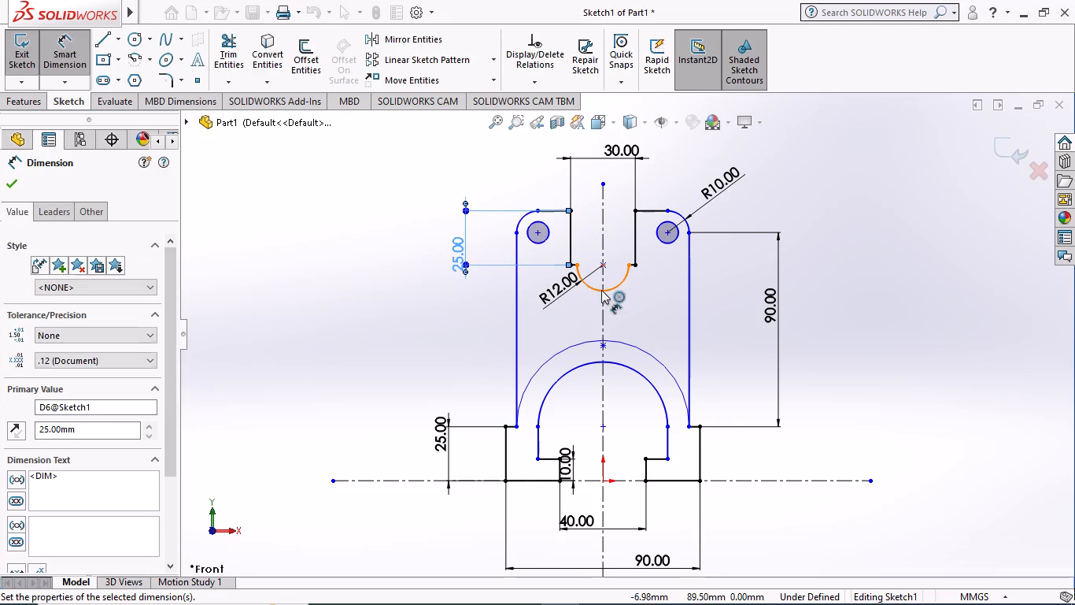
# Dimension the height of the notch arc's centre above the horizontal centreline at 100 mm.
pyautogui.scroll(-4, 623, 267)
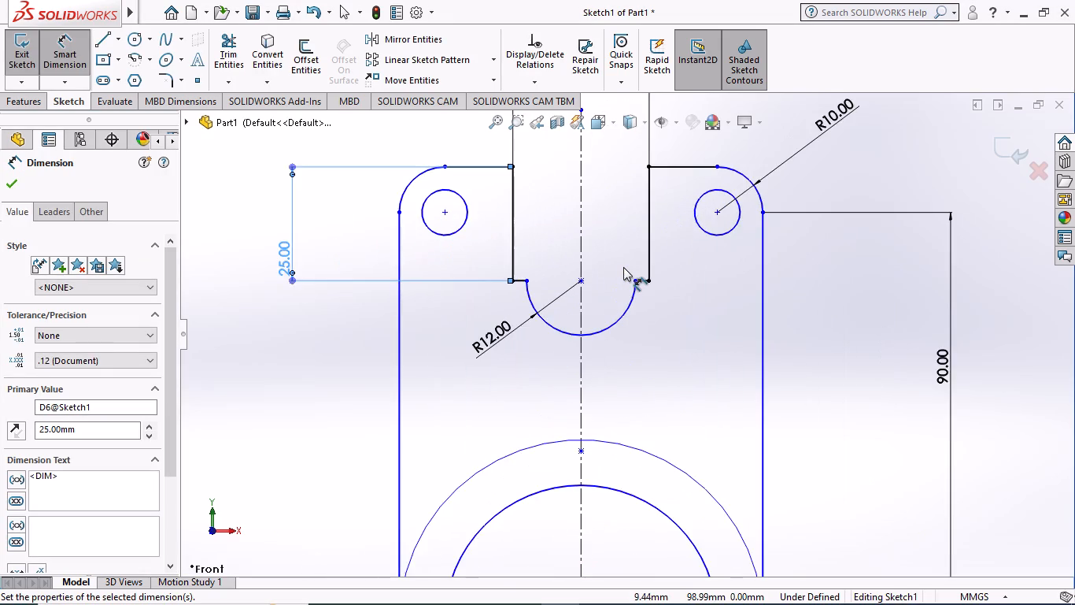
pyautogui.scroll(-1, 623, 267)
pyautogui.scroll(2, 568, 307)
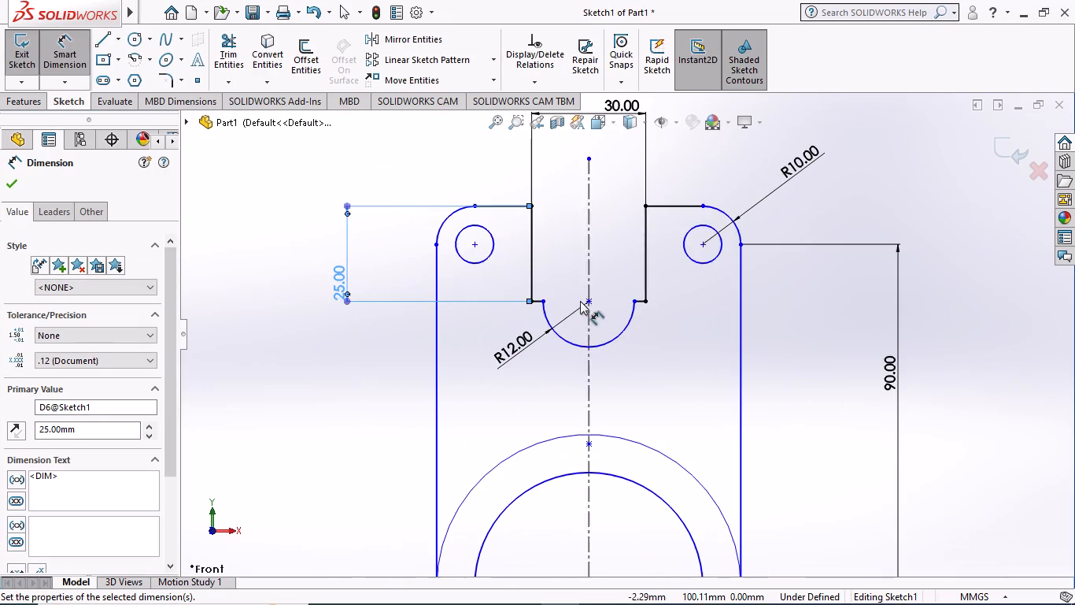
pyautogui.scroll(3, 612, 282)
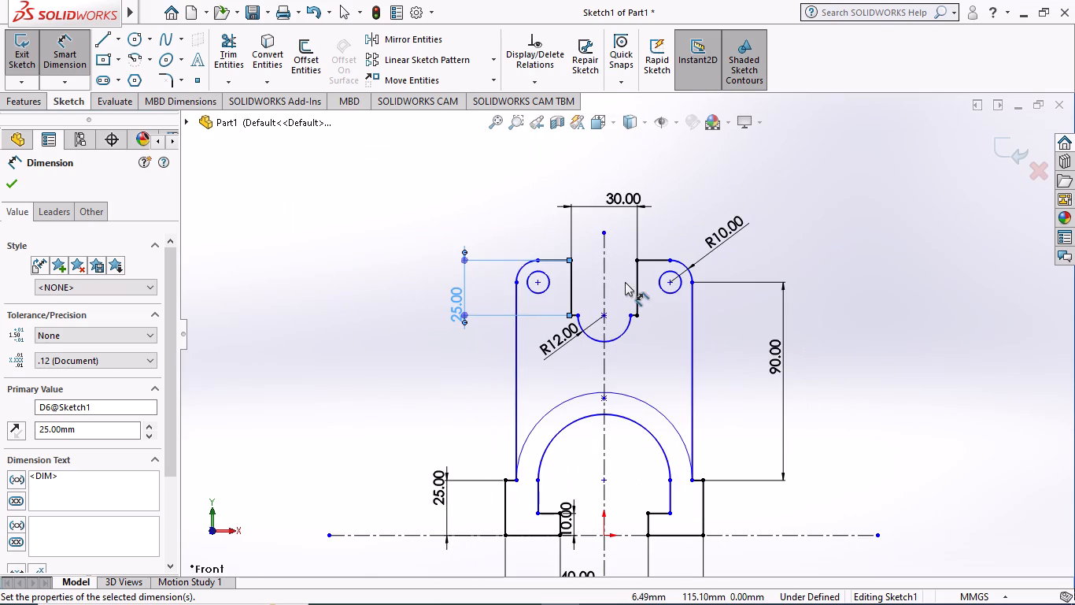
pyautogui.click(600, 314)
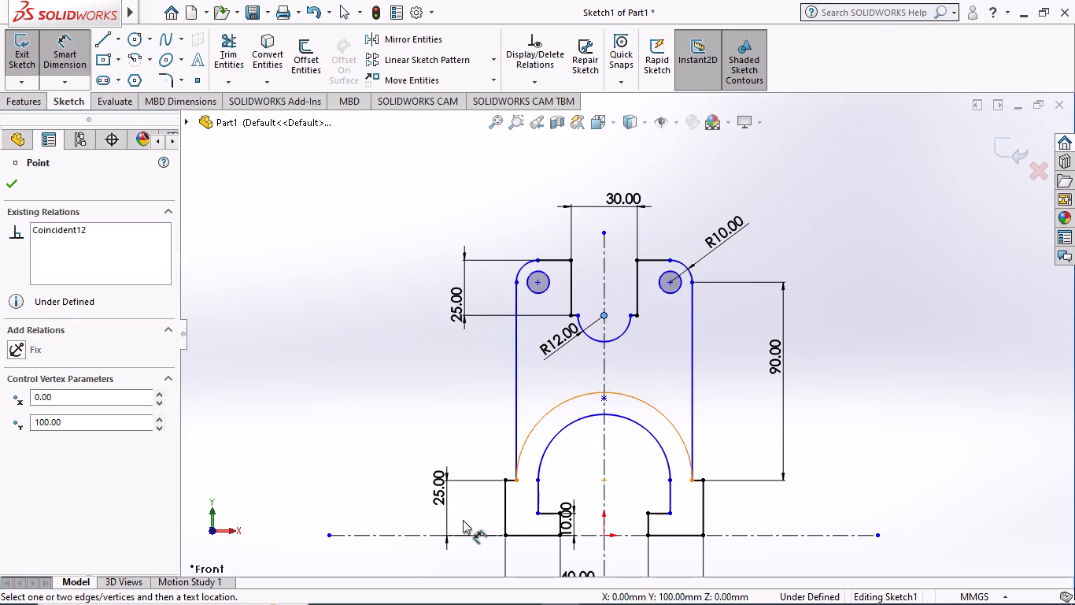
pyautogui.click(462, 533)
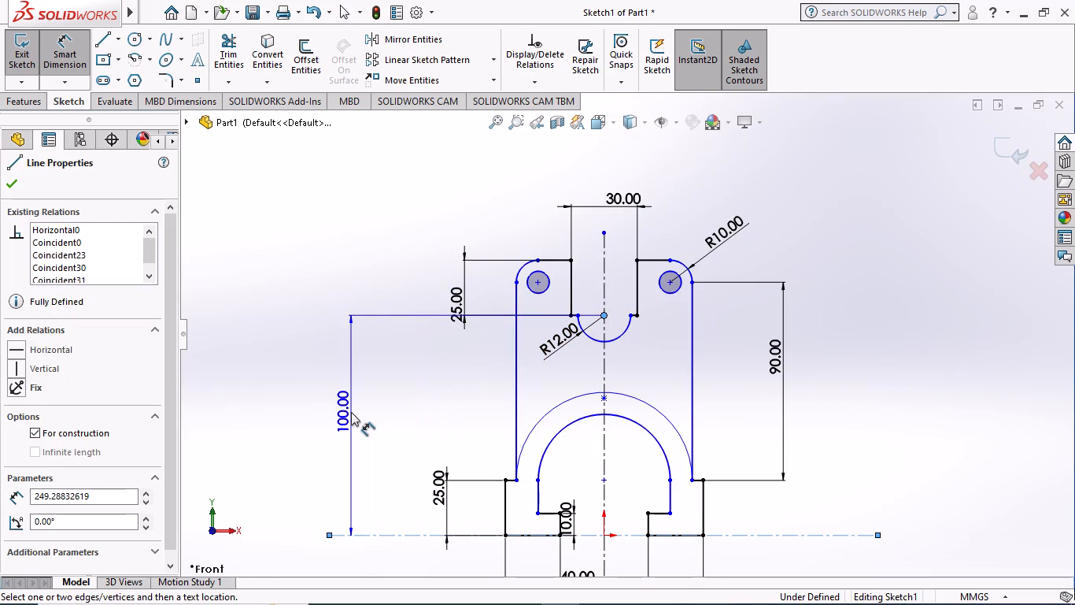
pyautogui.click(351, 412)
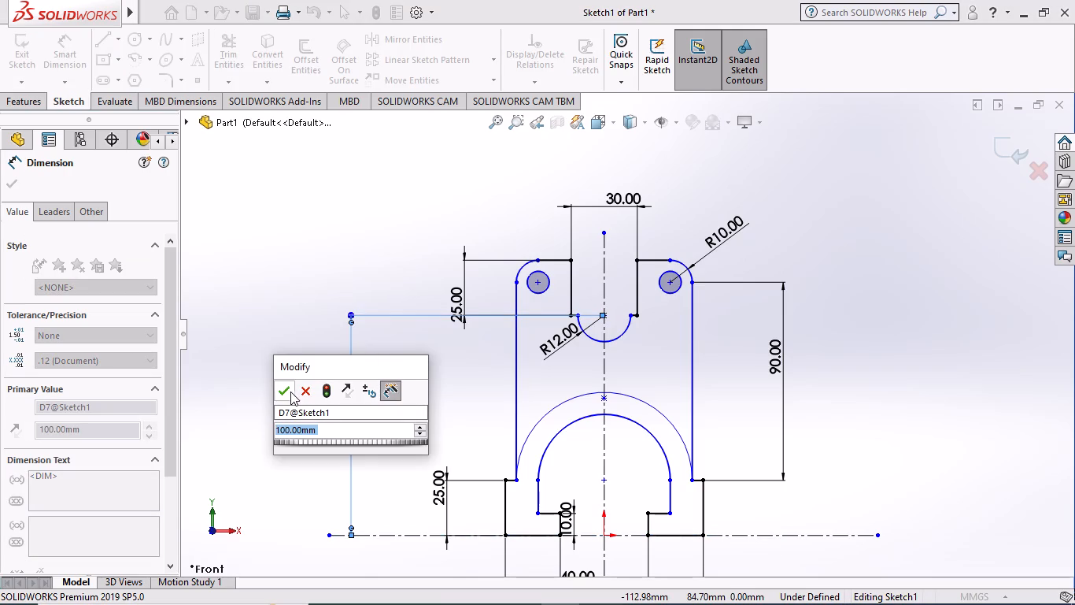
pyautogui.click(288, 391)
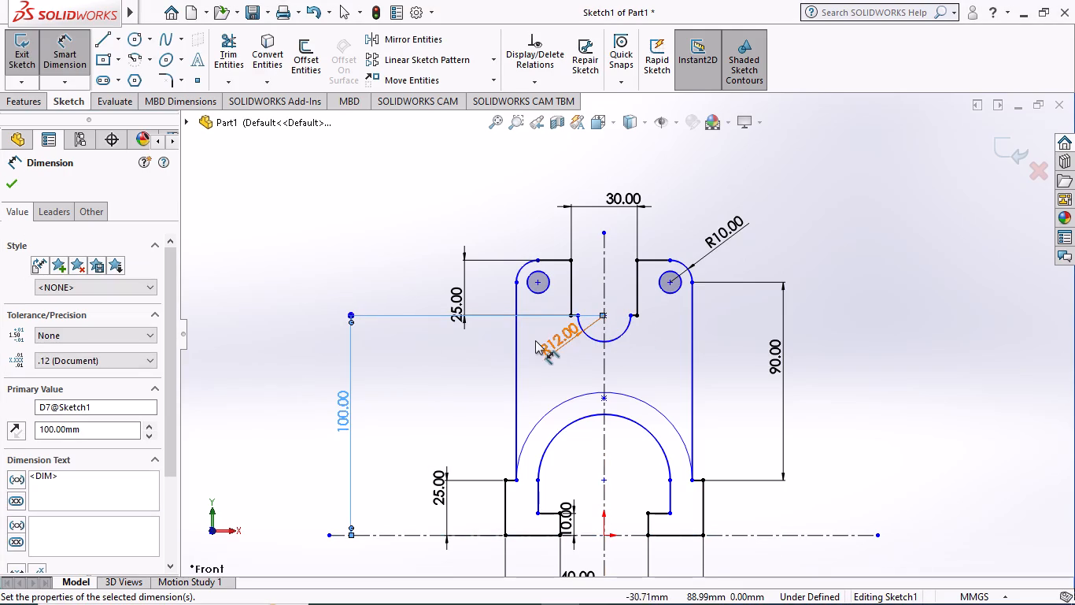
# Add an R40 radius dimension to the outer arc above the arched opening.
pyautogui.click(652, 404)
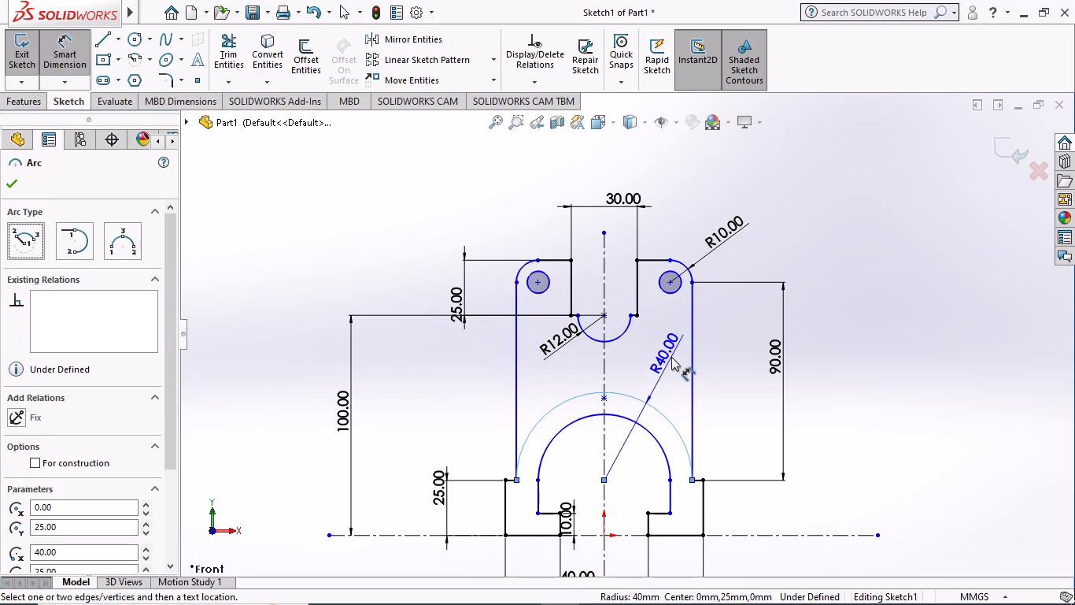
pyautogui.click(663, 343)
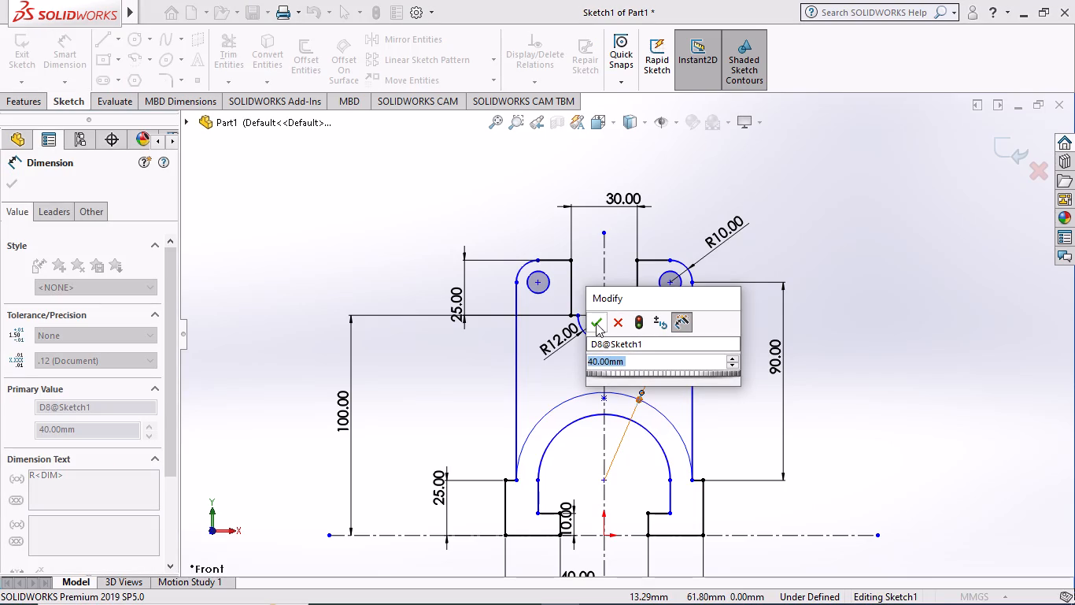
pyautogui.click(595, 322)
# Add an R30 radius dimension to the inner arc of the arched opening.
pyautogui.click(644, 426)
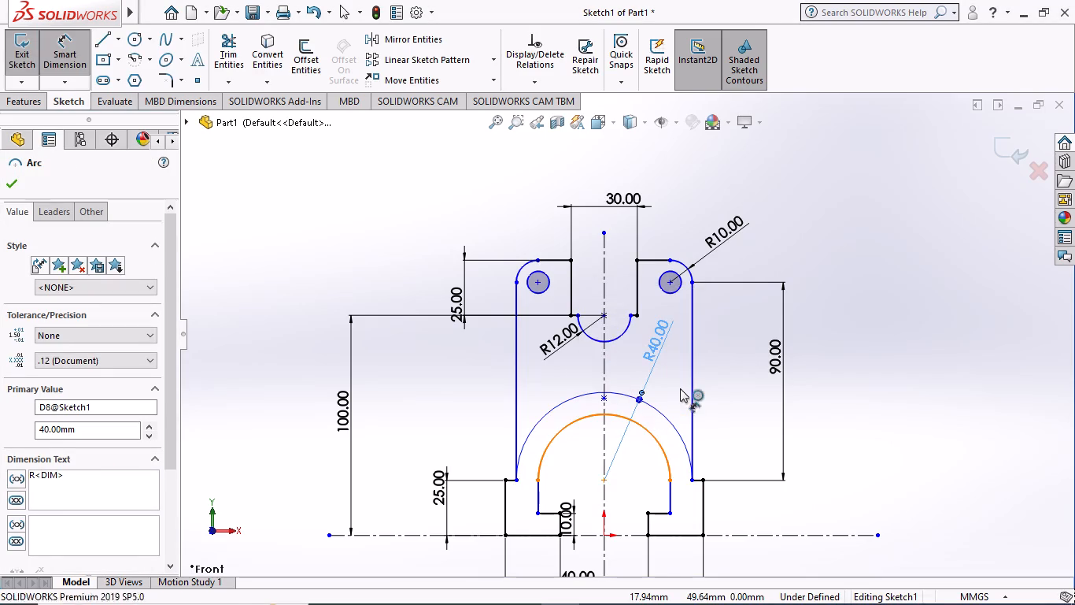
pyautogui.click(681, 388)
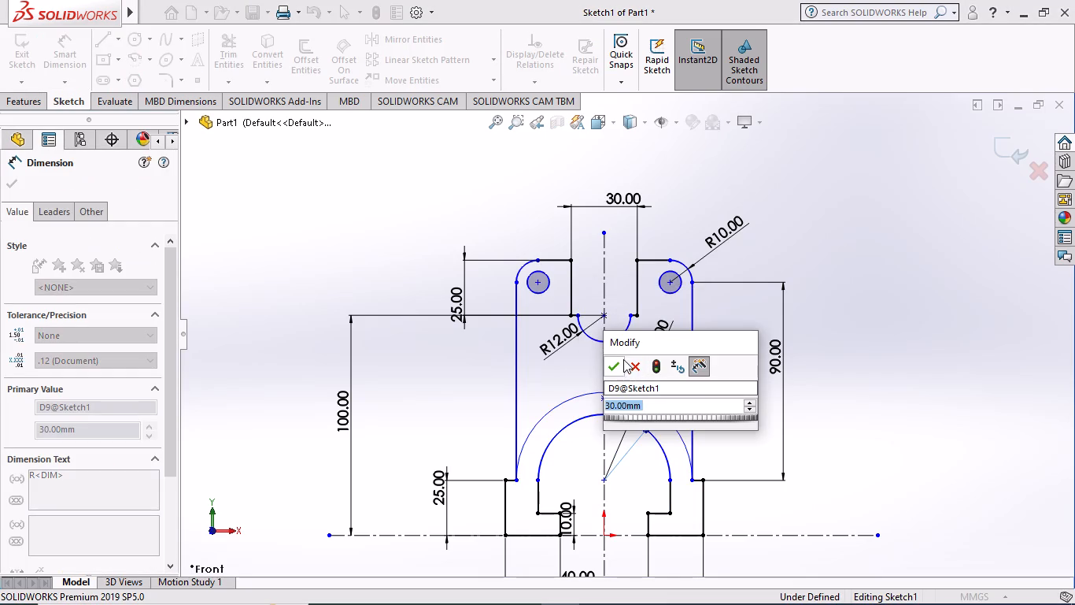
pyautogui.click(614, 363)
# Dimension the height of the arched opening's centre above the horizontal centreline at 25 mm.
pyautogui.scroll(1, 624, 462)
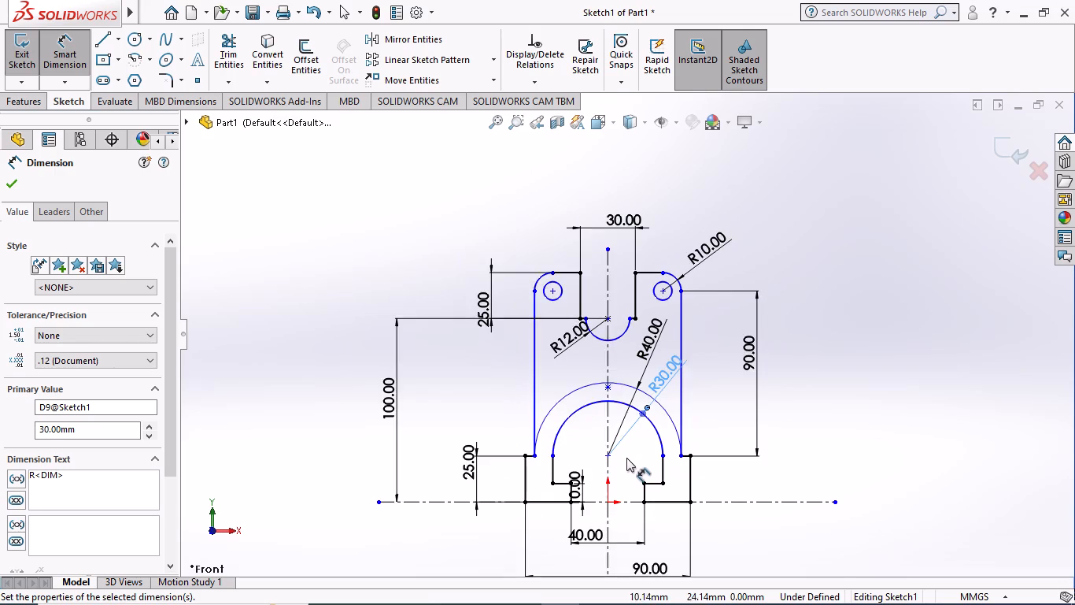
pyautogui.scroll(1, 629, 455)
pyautogui.scroll(-4, 634, 420)
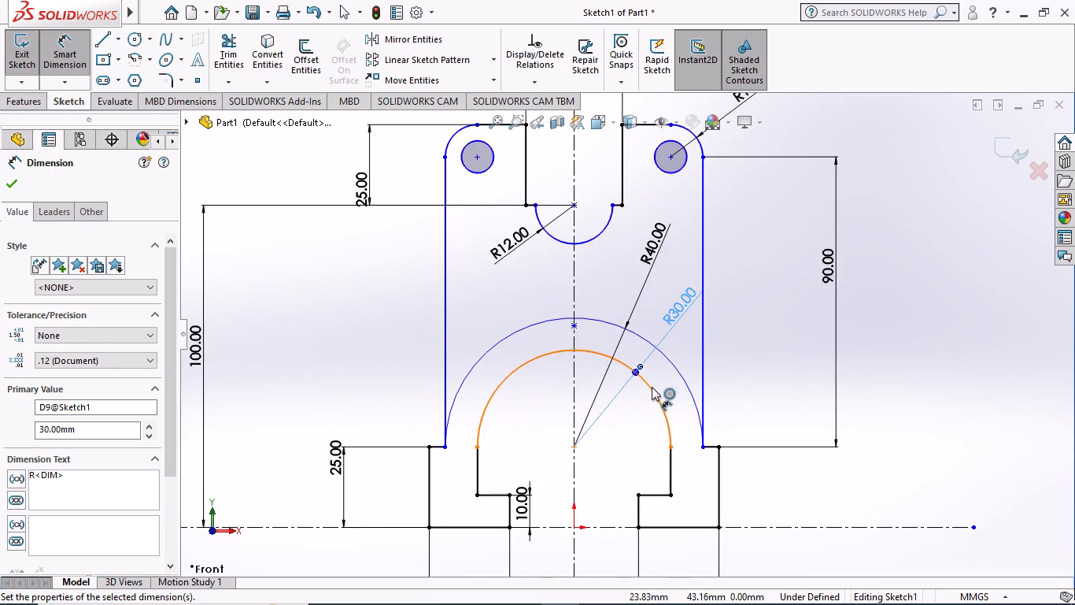
pyautogui.scroll(-1, 655, 383)
pyautogui.scroll(2, 655, 383)
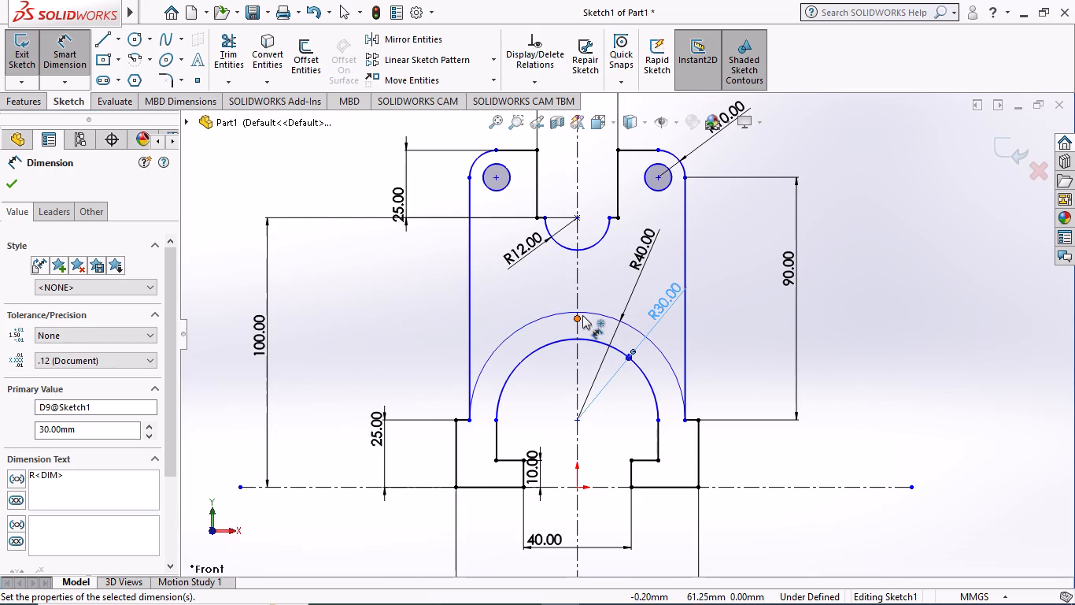
pyautogui.click(575, 418)
pyautogui.click(596, 487)
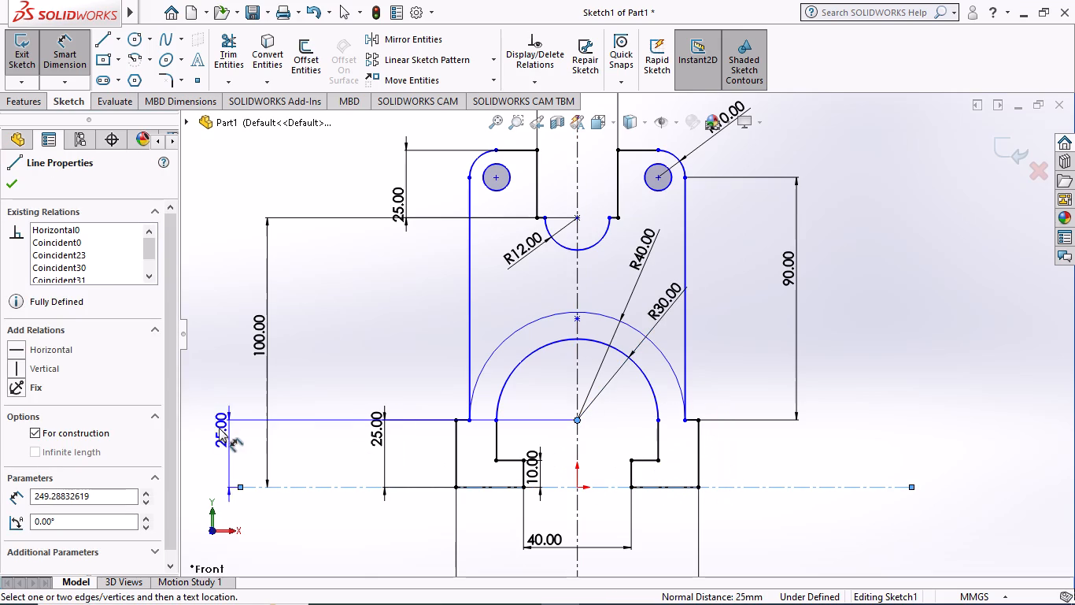
pyautogui.click(230, 421)
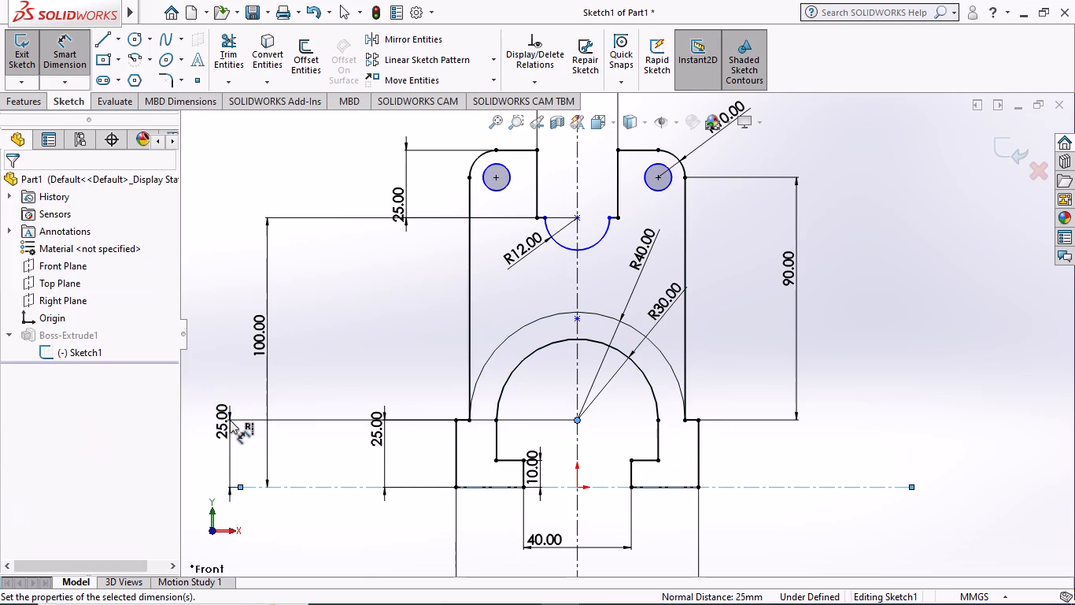
pyautogui.click(166, 400)
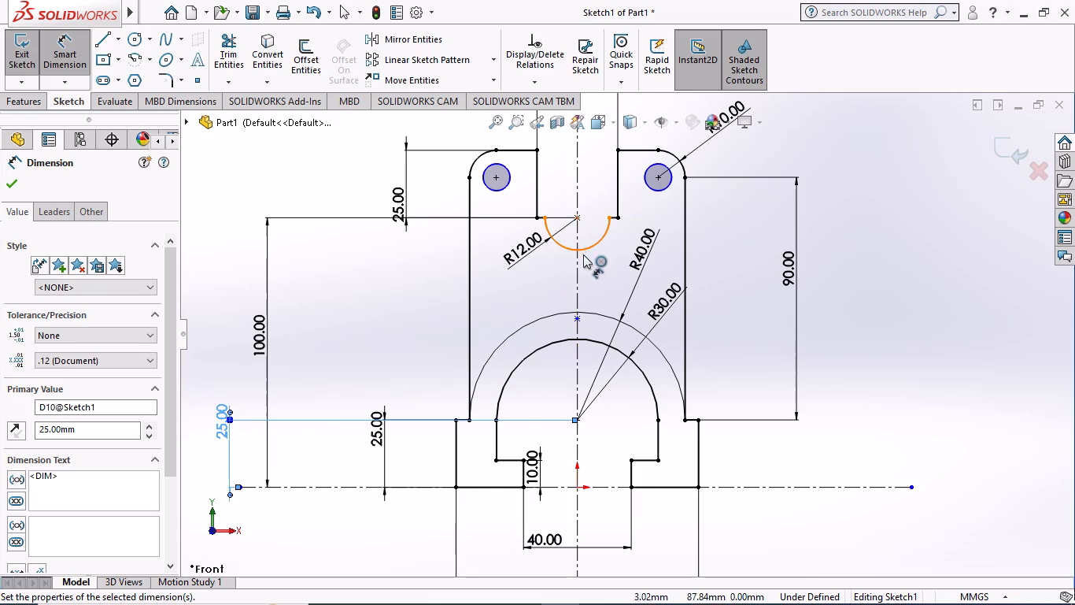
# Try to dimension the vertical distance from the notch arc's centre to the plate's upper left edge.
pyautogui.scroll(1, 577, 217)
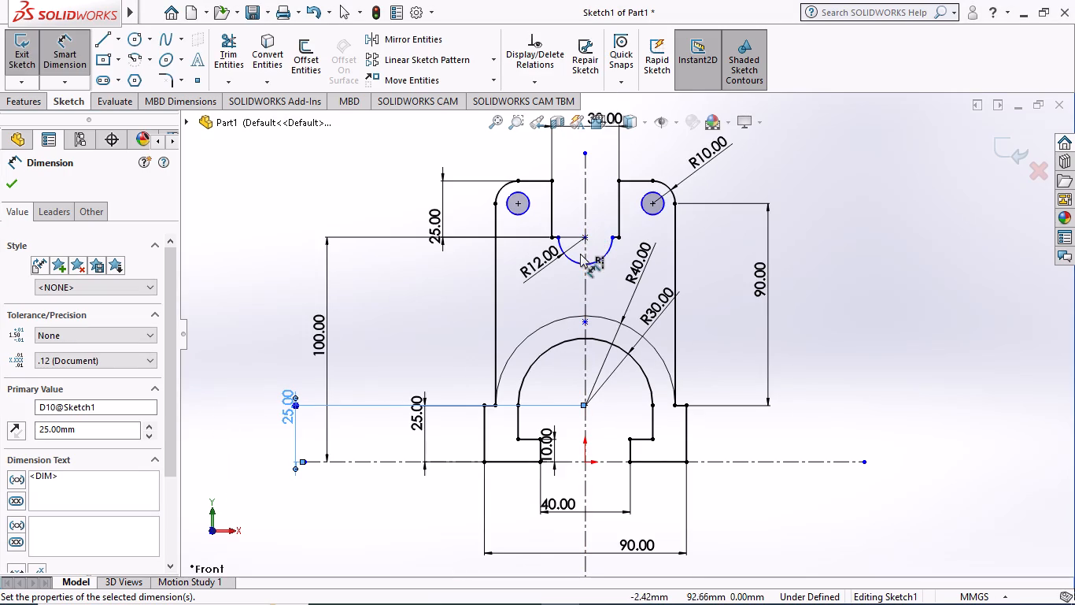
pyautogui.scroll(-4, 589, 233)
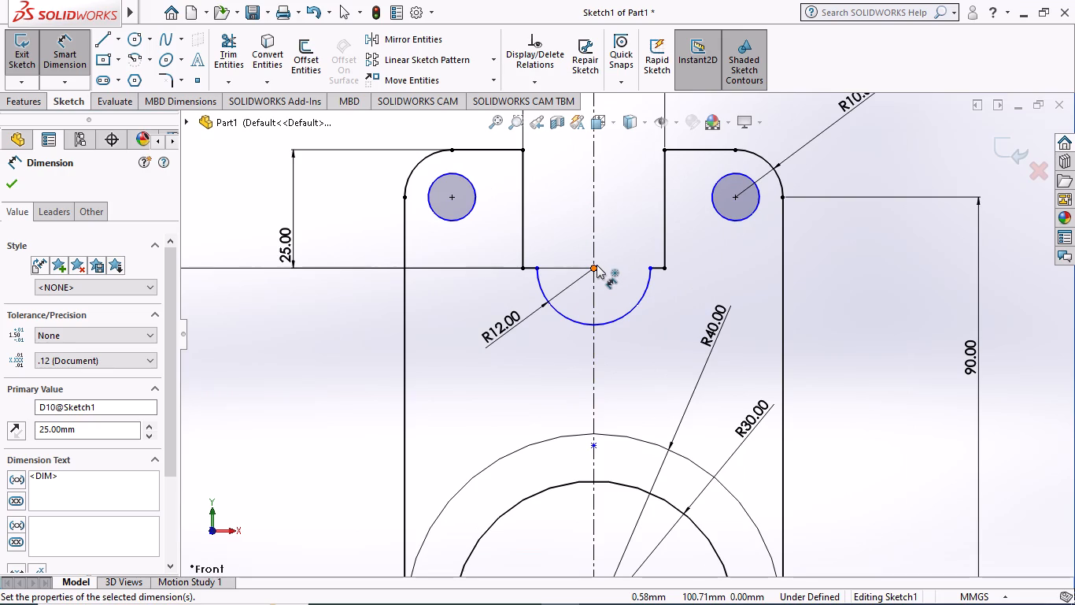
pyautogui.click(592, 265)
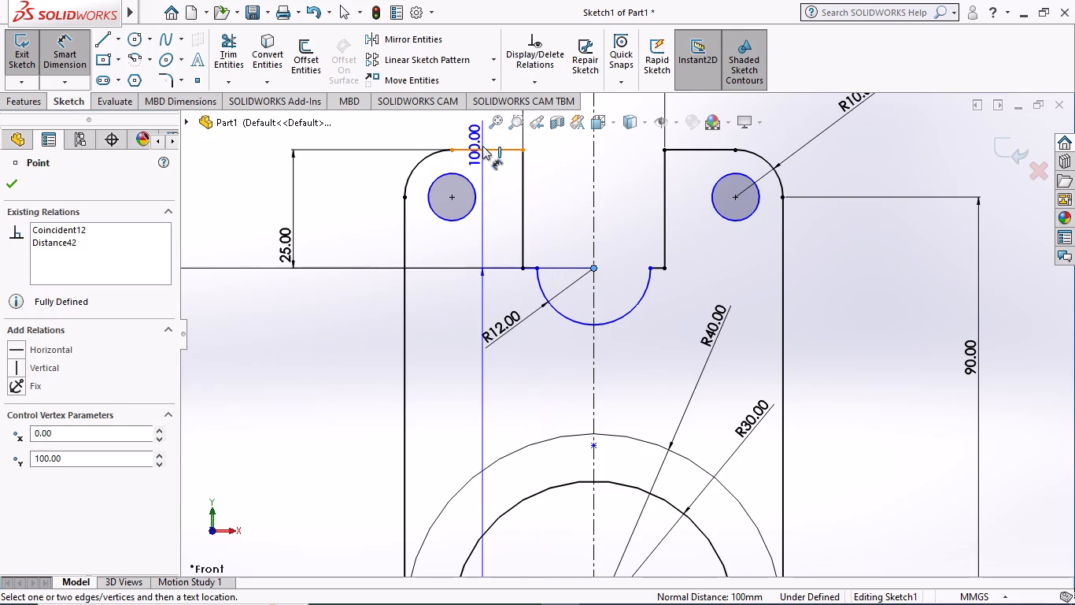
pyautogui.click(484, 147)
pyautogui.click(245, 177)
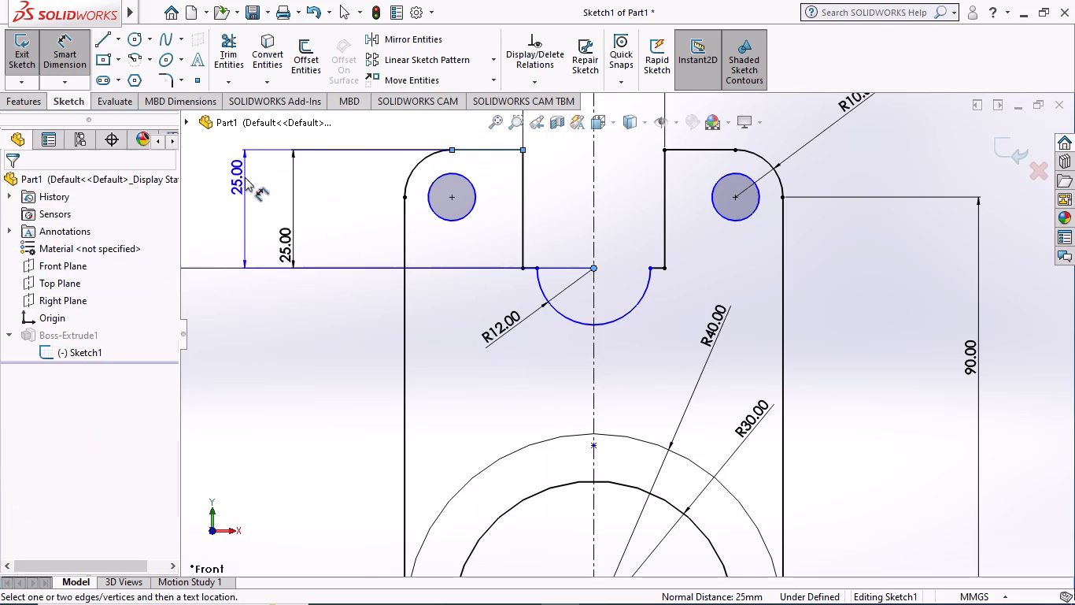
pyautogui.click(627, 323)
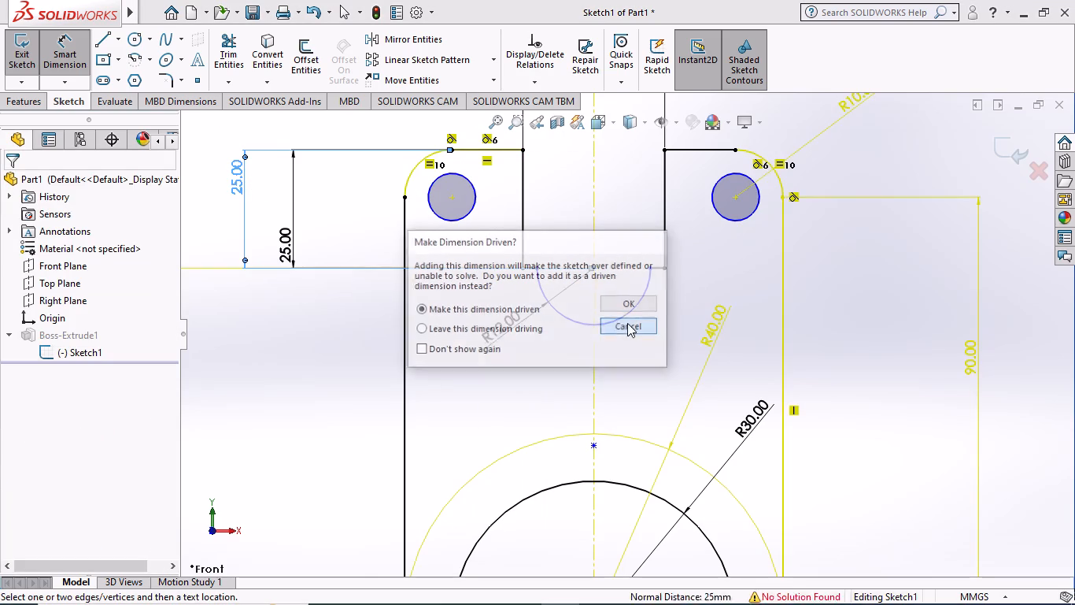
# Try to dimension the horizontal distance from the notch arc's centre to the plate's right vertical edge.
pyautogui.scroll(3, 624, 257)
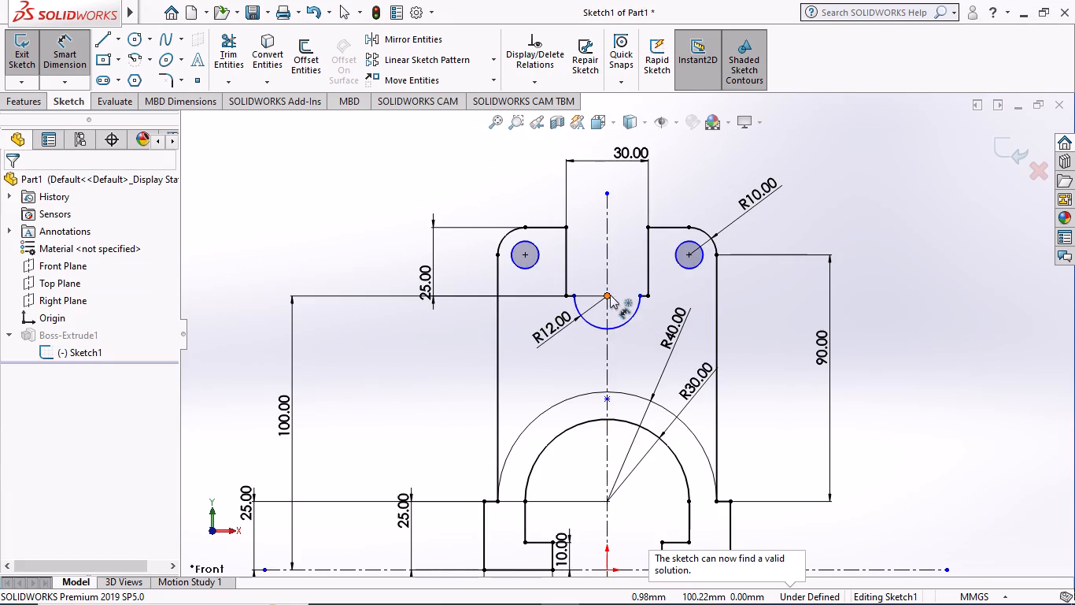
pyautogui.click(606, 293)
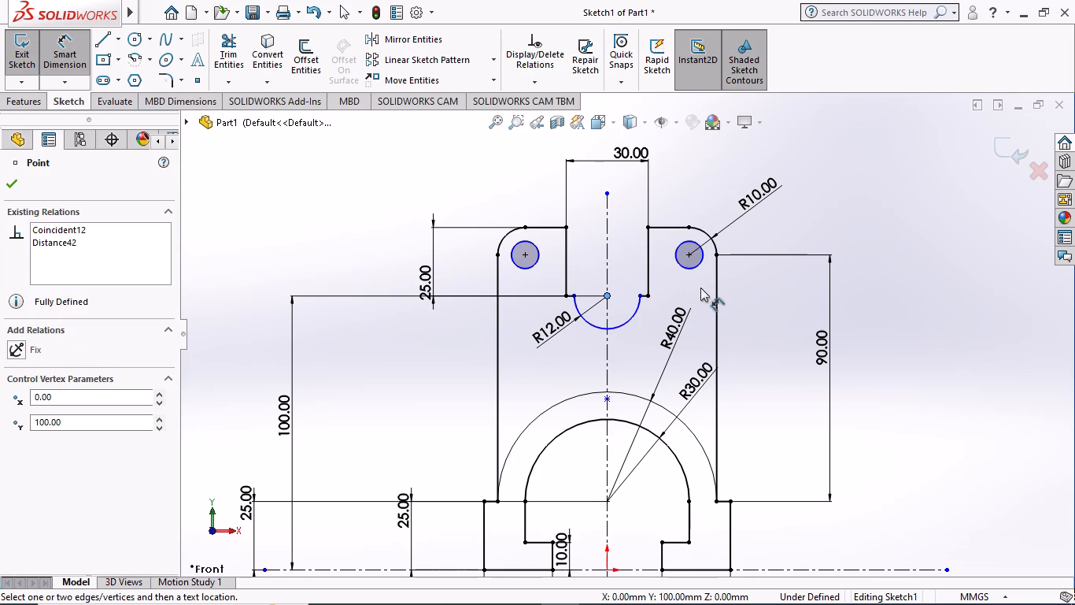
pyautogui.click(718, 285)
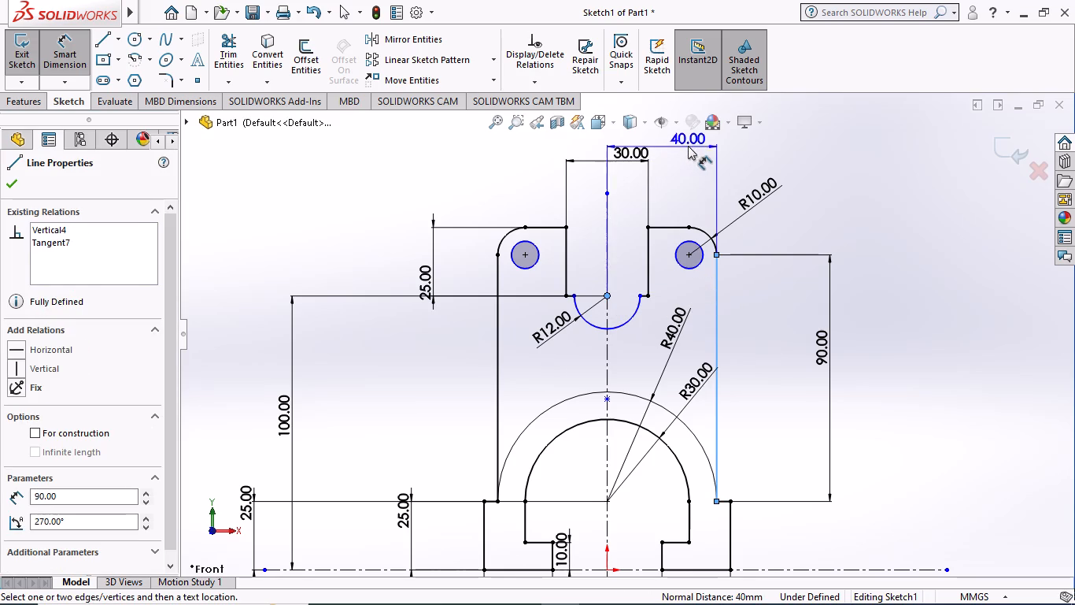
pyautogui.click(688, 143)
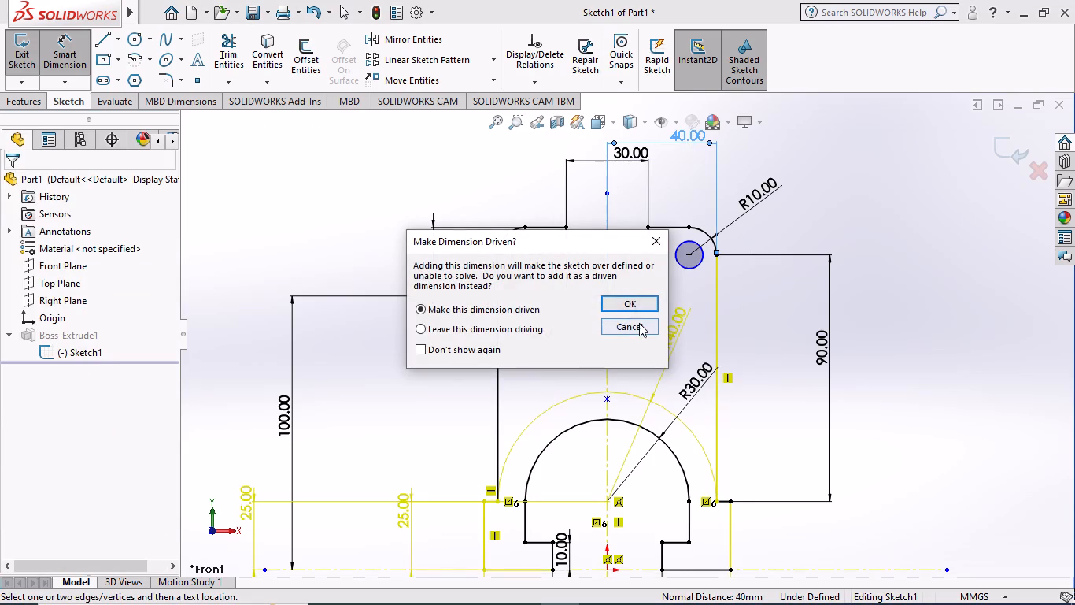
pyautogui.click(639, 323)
# Examine the notch arc and the sketch point on the vertical centreline between the two large arcs for missing definition.
pyautogui.scroll(2, 635, 280)
pyautogui.scroll(-4, 630, 289)
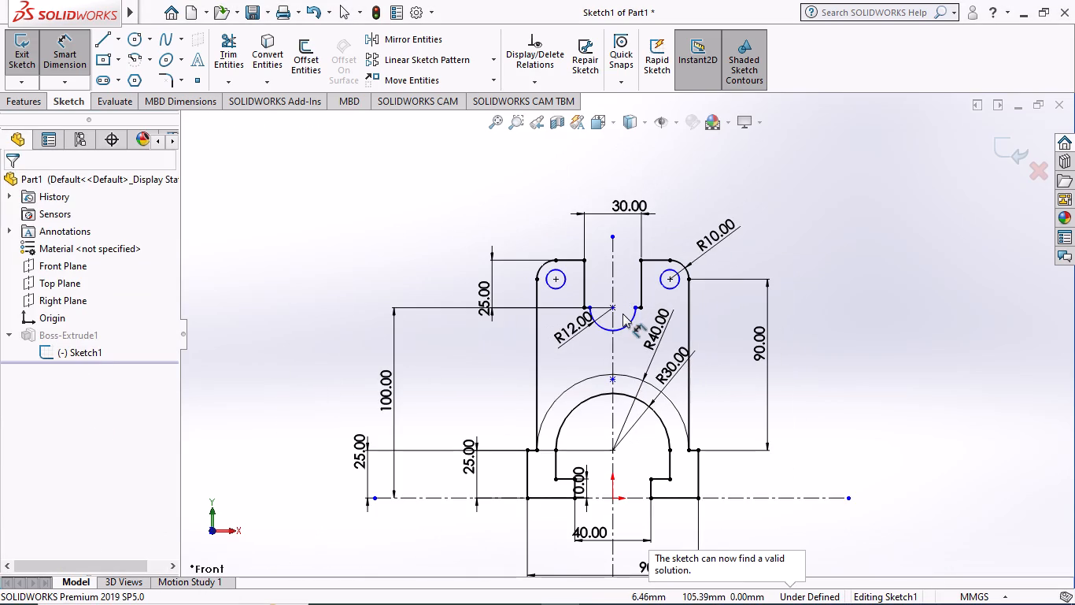
pyautogui.scroll(-4, 622, 314)
pyautogui.scroll(4, 574, 354)
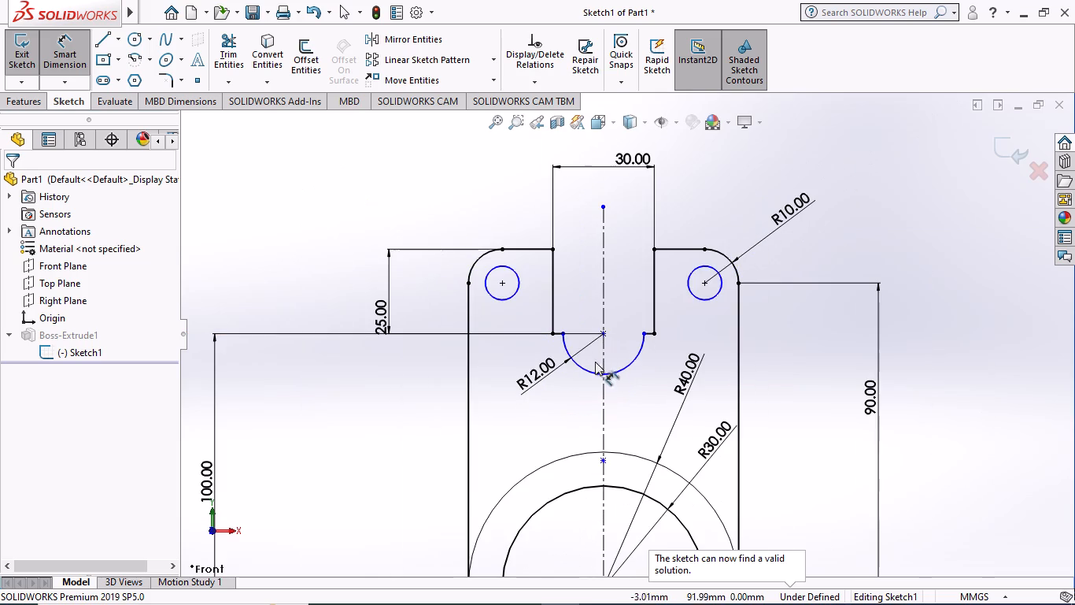
pyautogui.scroll(3, 620, 371)
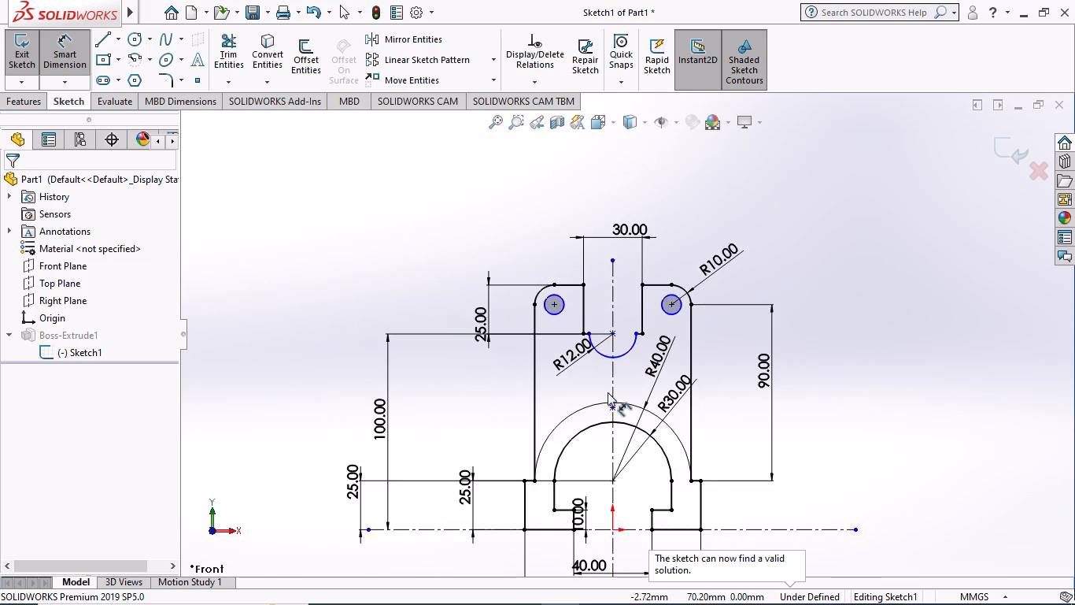
pyautogui.scroll(-5, 608, 395)
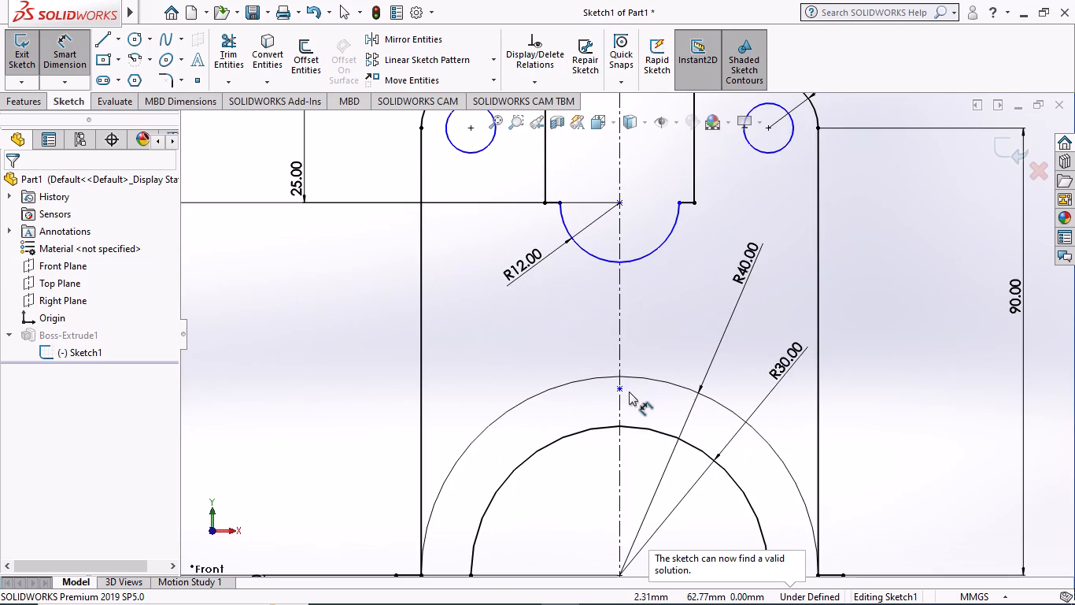
# Examine the sketch point between the two large arcs and the remaining under-defined sketch geometry.
pyautogui.scroll(4, 629, 392)
pyautogui.scroll(-1, 630, 386)
pyautogui.scroll(2, 630, 386)
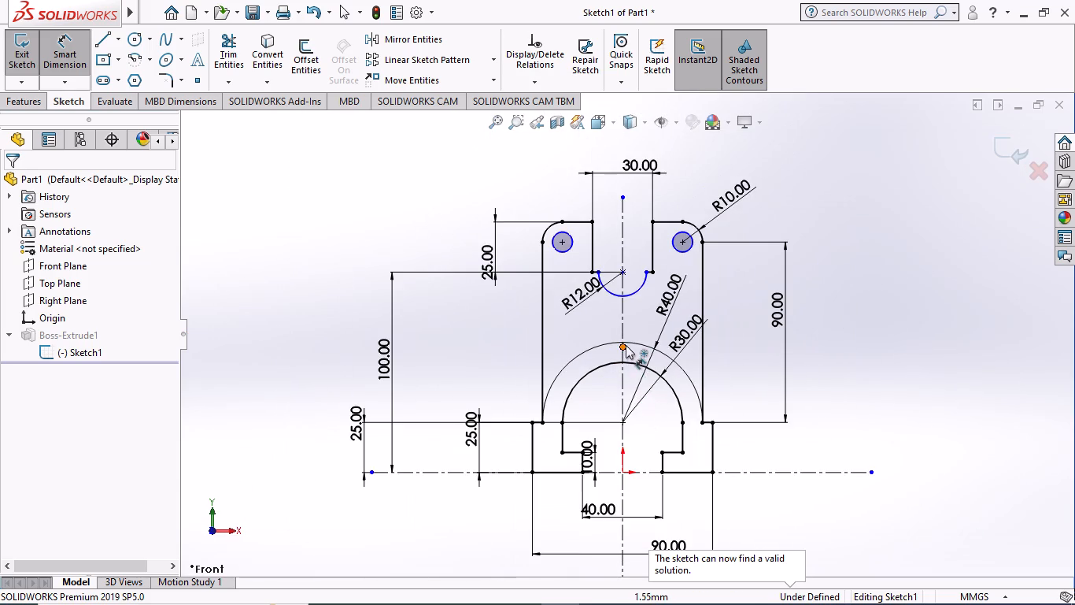
pyautogui.scroll(-3, 626, 345)
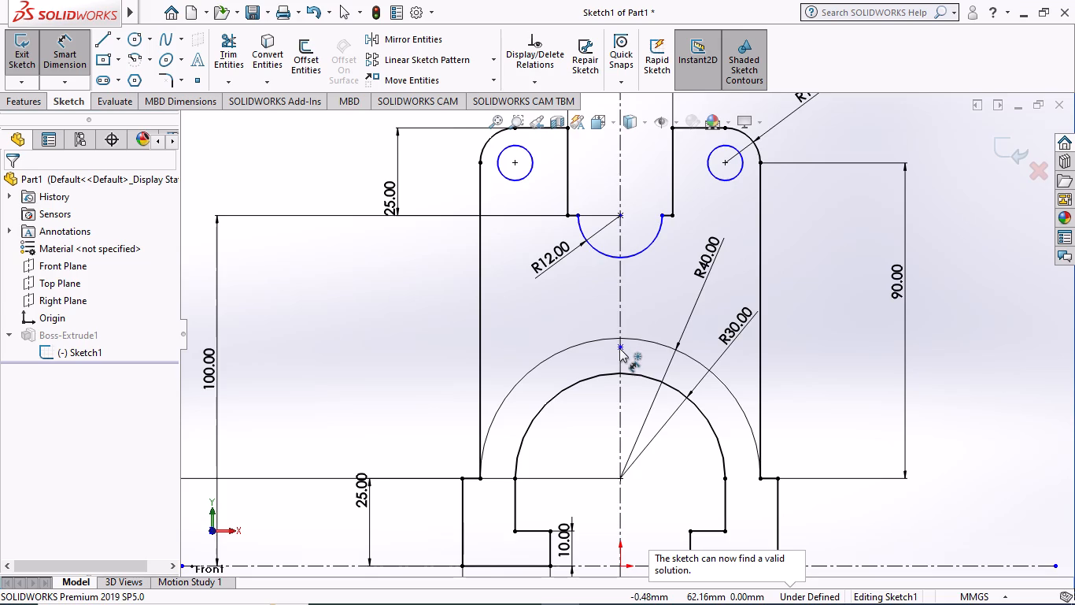
pyautogui.scroll(-5, 620, 350)
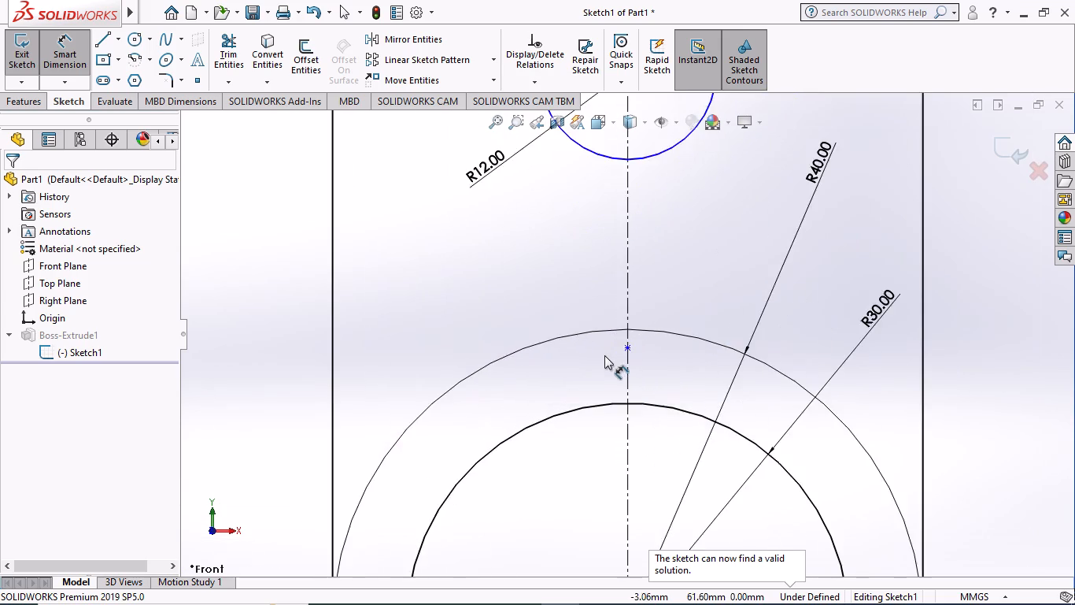
pyautogui.scroll(5, 604, 356)
pyautogui.scroll(1, 605, 419)
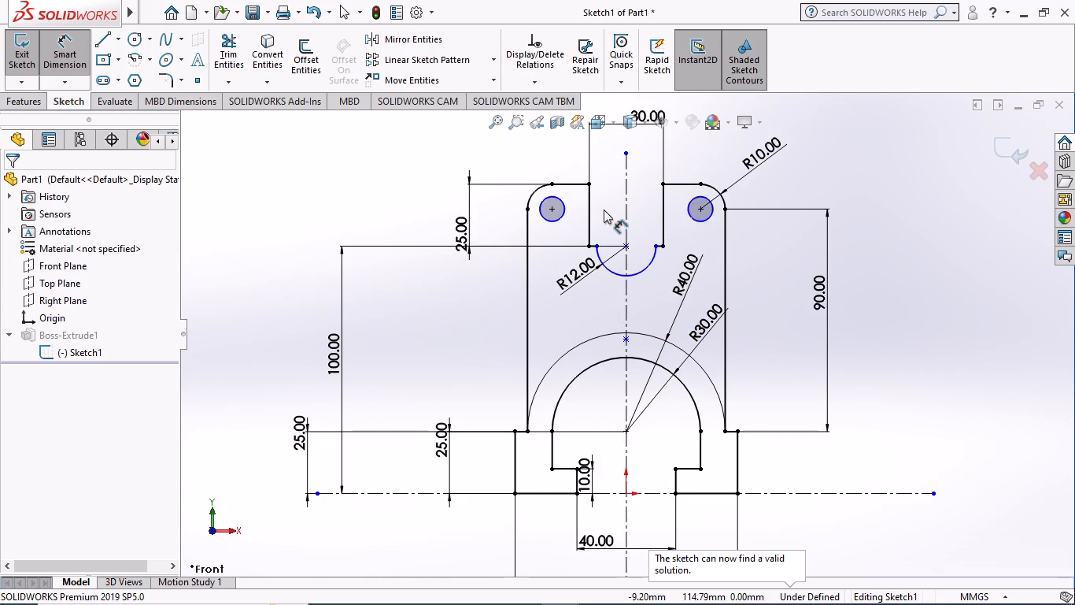
# Dimension the horizontal distance between the two upper hole centres at 60 mm.
pyautogui.scroll(1, 604, 210)
pyautogui.scroll(-2, 604, 210)
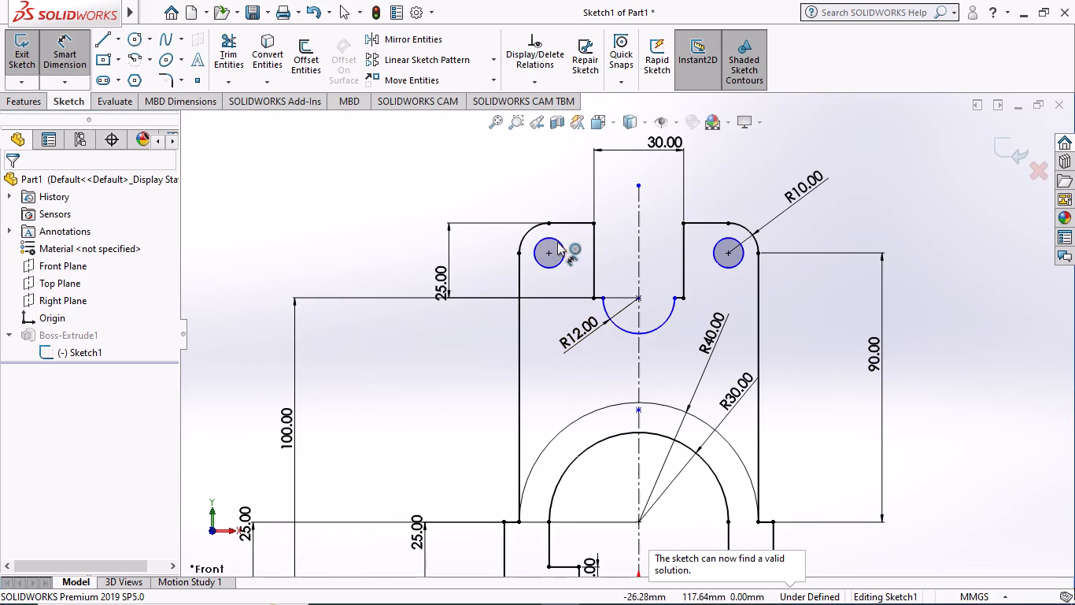
pyautogui.click(546, 254)
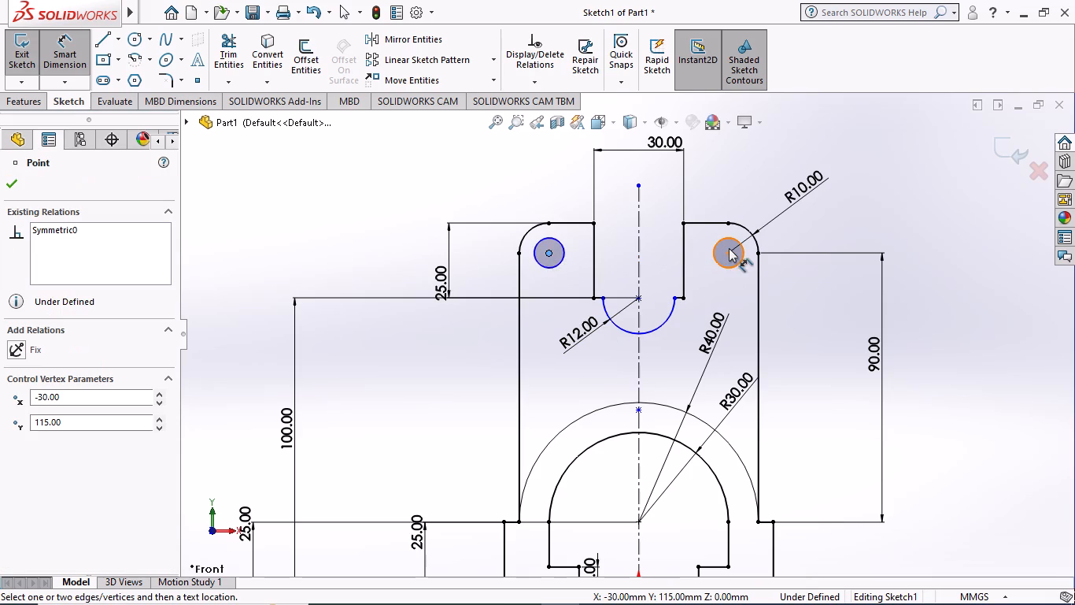
pyautogui.click(728, 252)
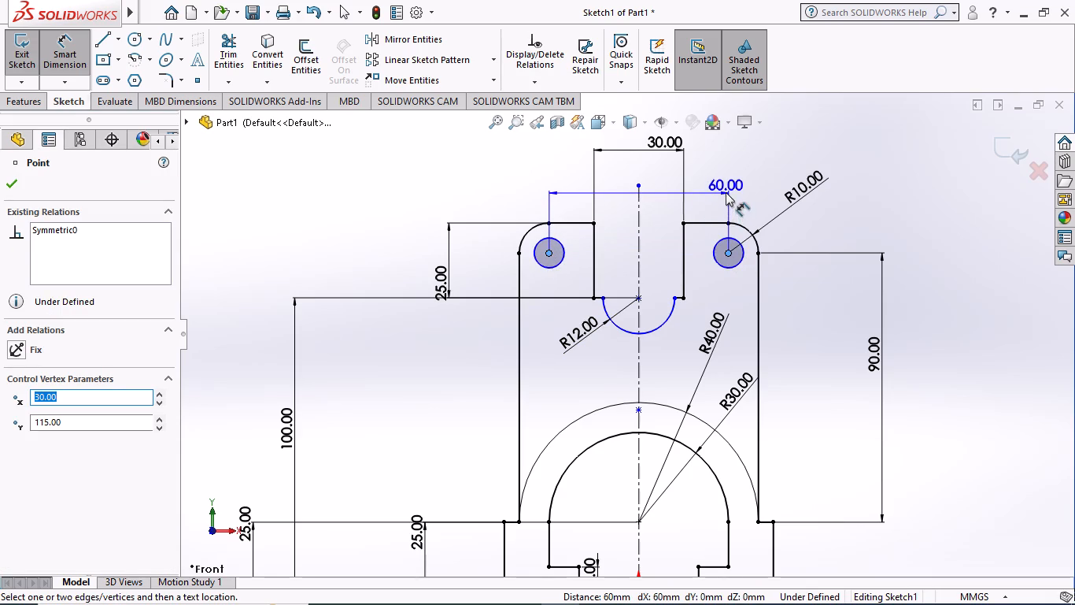
pyautogui.click(729, 188)
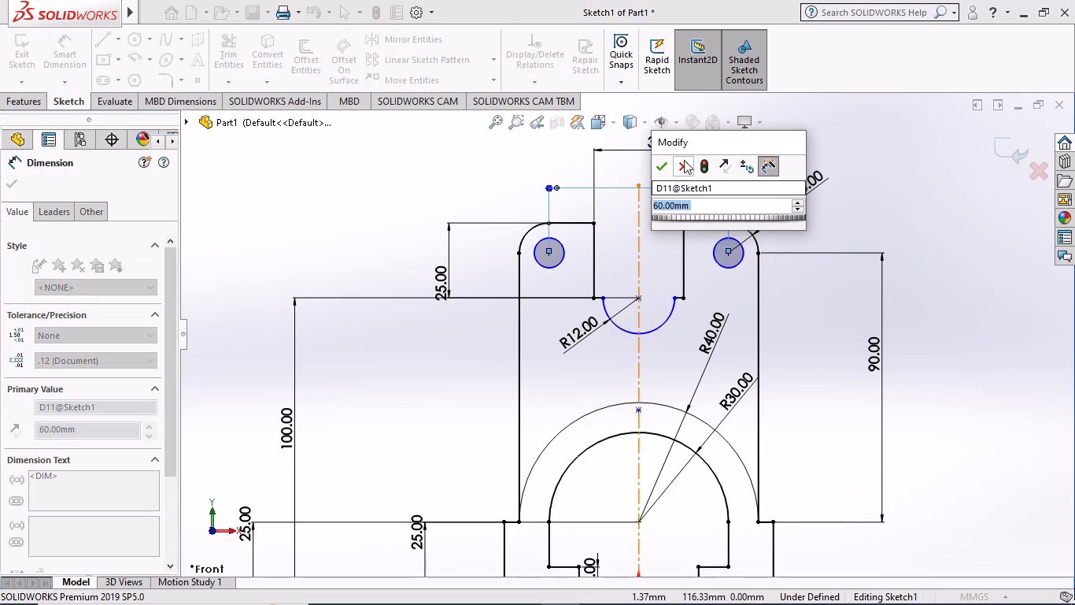
pyautogui.click(660, 166)
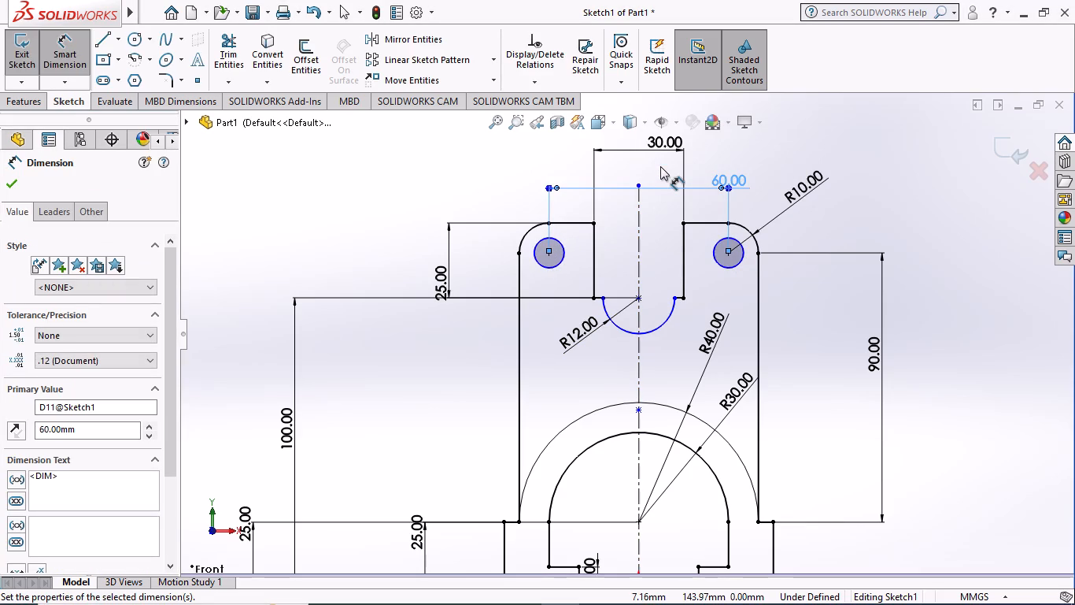
# Dimension the vertical distance from the left hole's centre to the plate's upper left edge at 10 mm.
pyautogui.scroll(2, 588, 313)
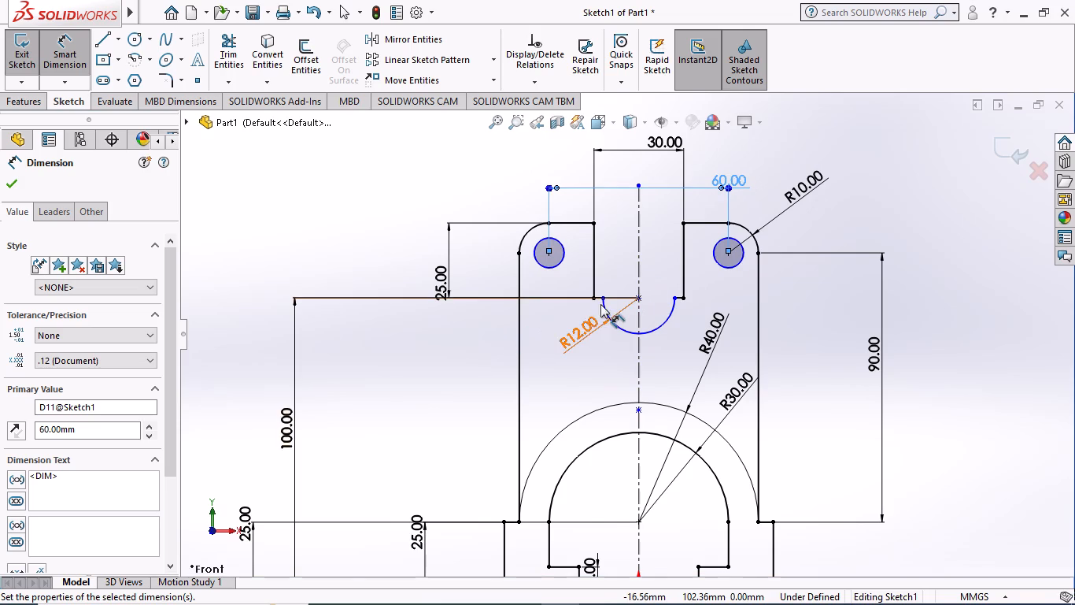
pyautogui.scroll(-4, 604, 302)
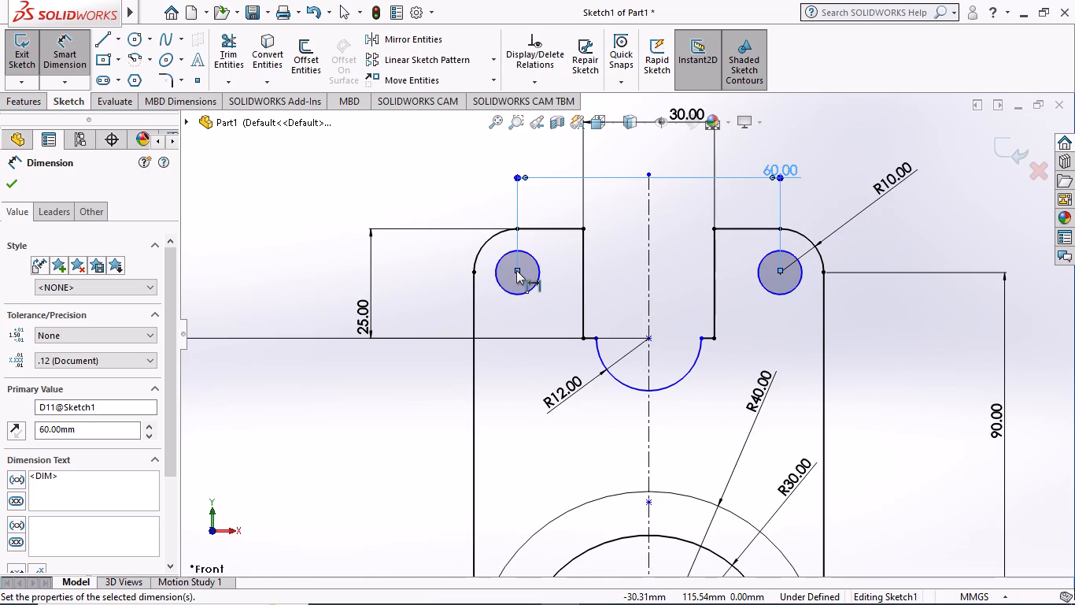
pyautogui.scroll(-3, 516, 270)
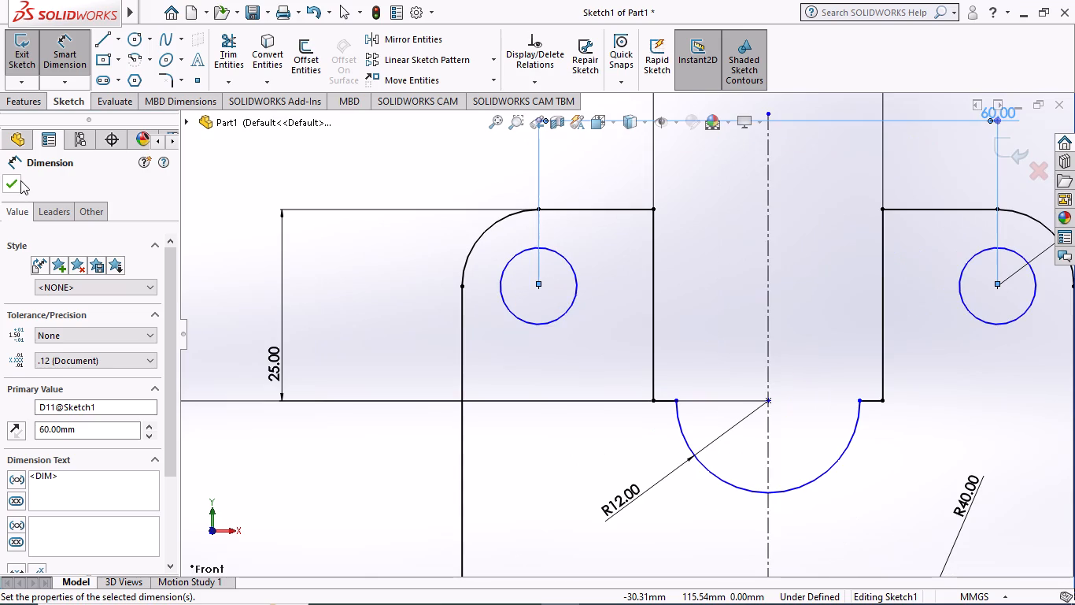
pyautogui.click(13, 180)
pyautogui.click(64, 52)
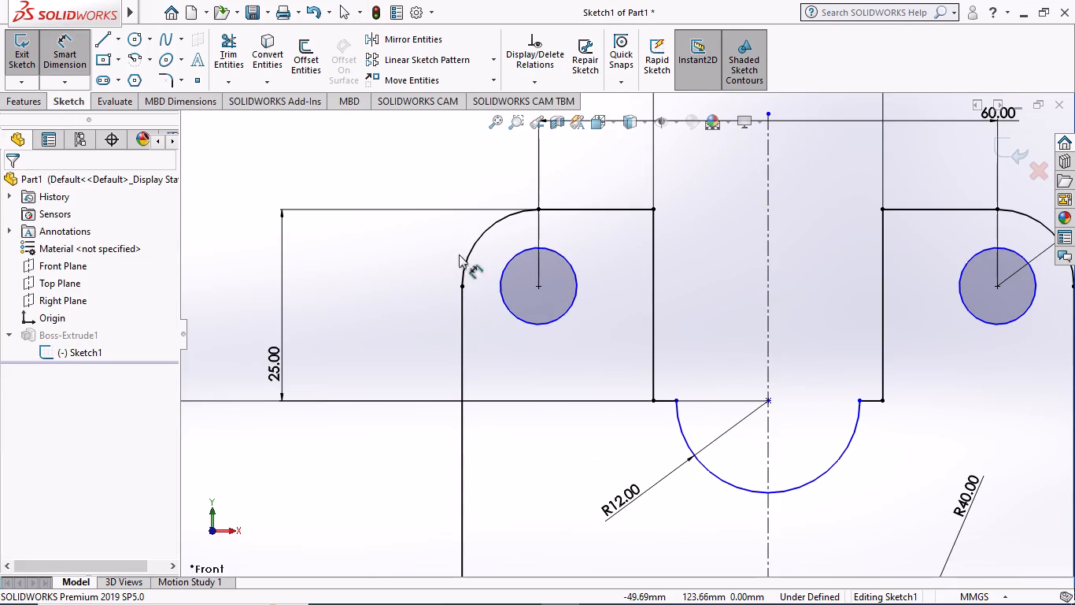
pyautogui.click(537, 285)
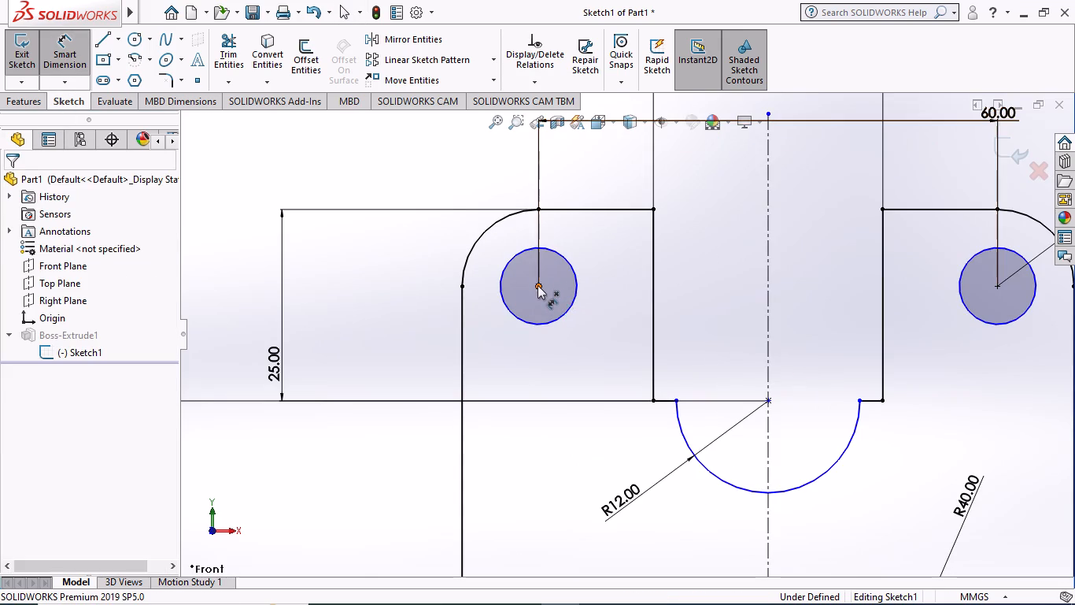
pyautogui.click(588, 206)
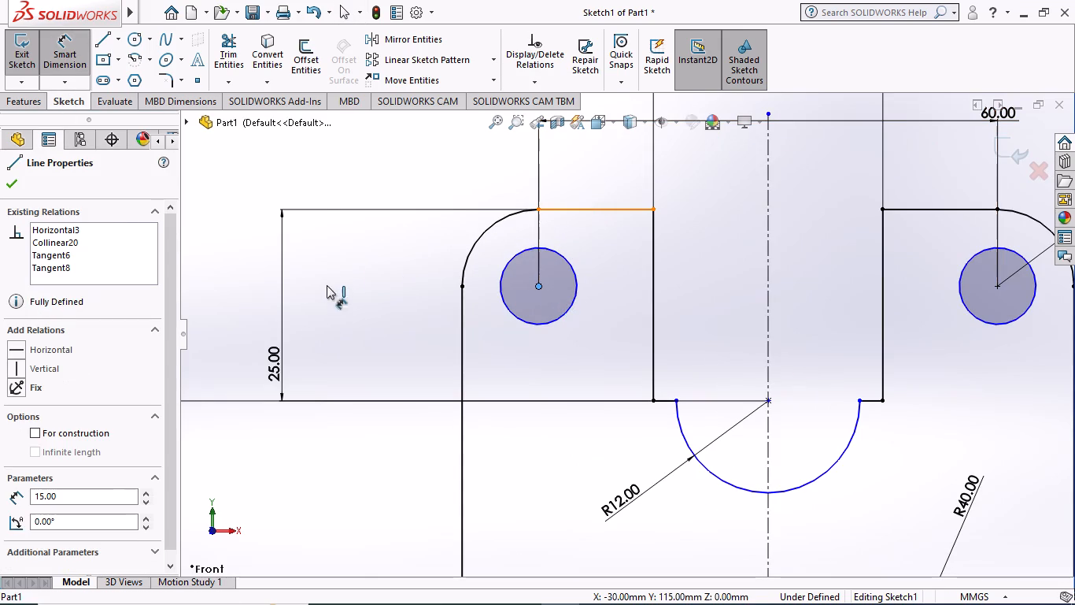
pyautogui.click(354, 270)
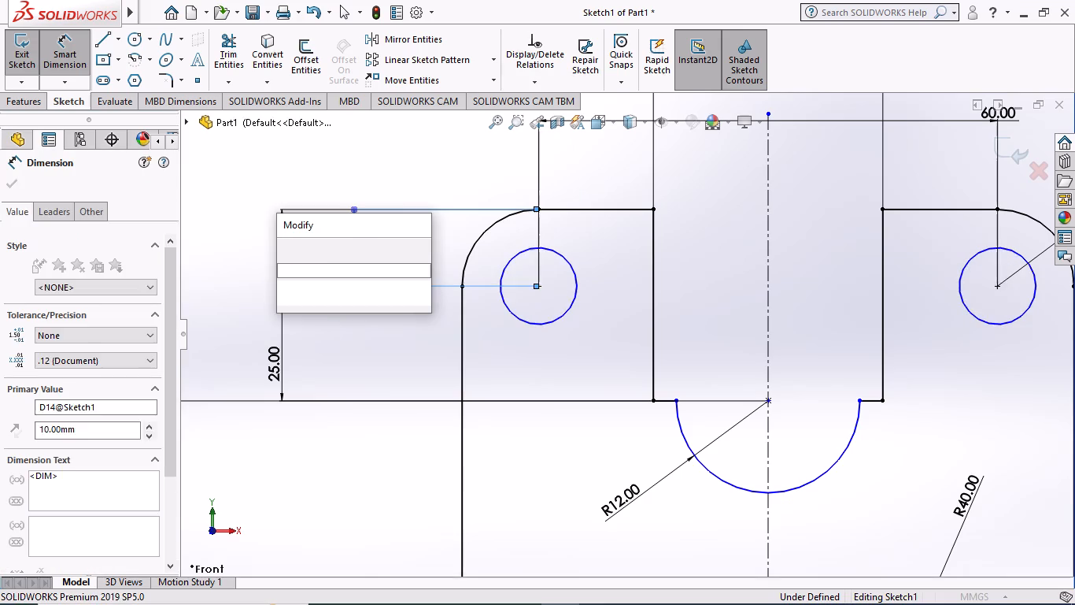
pyautogui.click(283, 241)
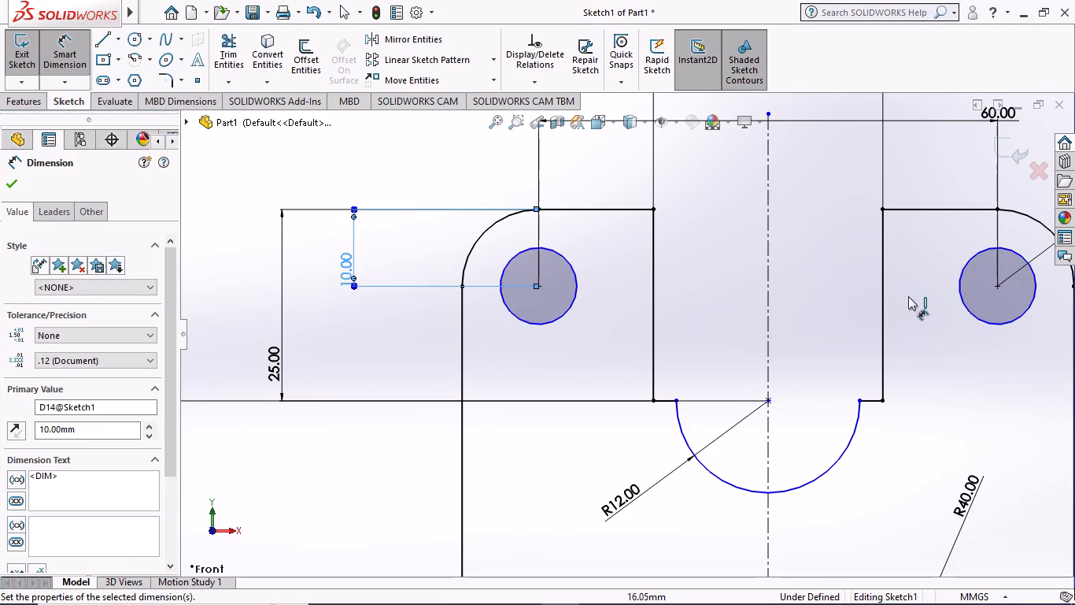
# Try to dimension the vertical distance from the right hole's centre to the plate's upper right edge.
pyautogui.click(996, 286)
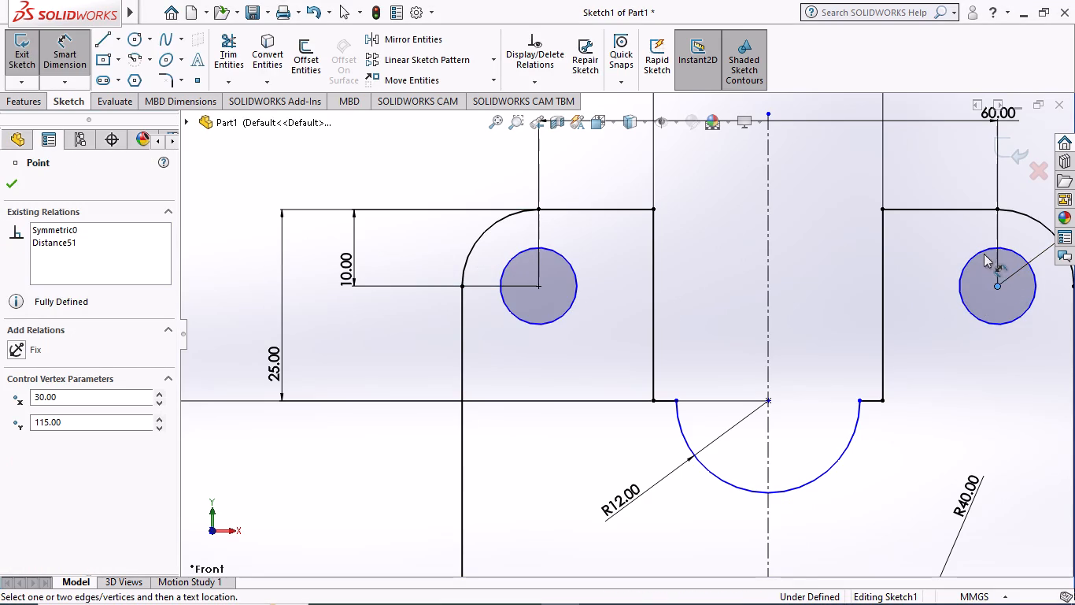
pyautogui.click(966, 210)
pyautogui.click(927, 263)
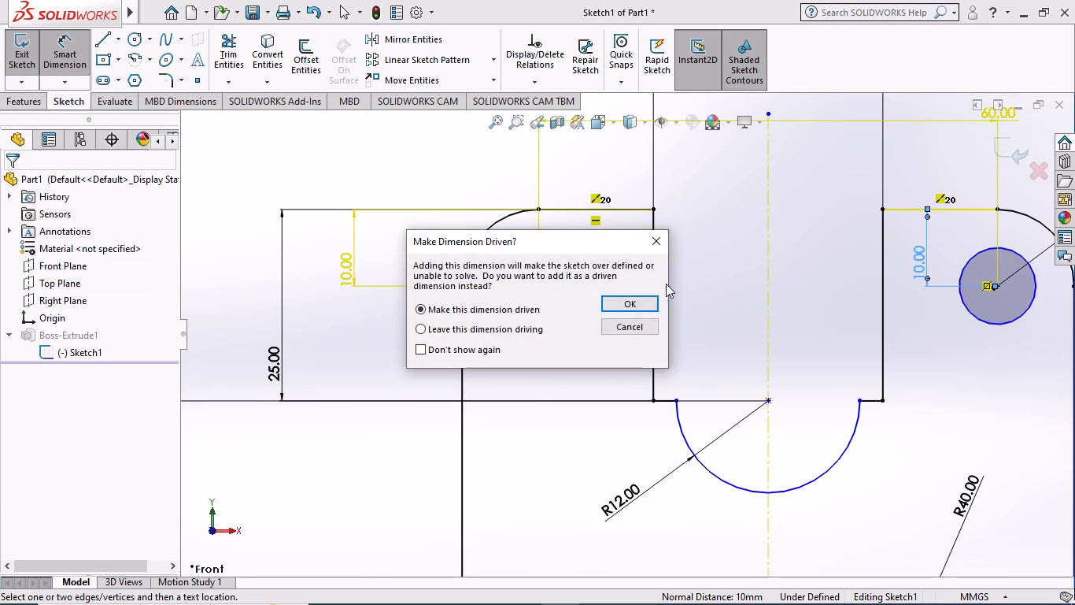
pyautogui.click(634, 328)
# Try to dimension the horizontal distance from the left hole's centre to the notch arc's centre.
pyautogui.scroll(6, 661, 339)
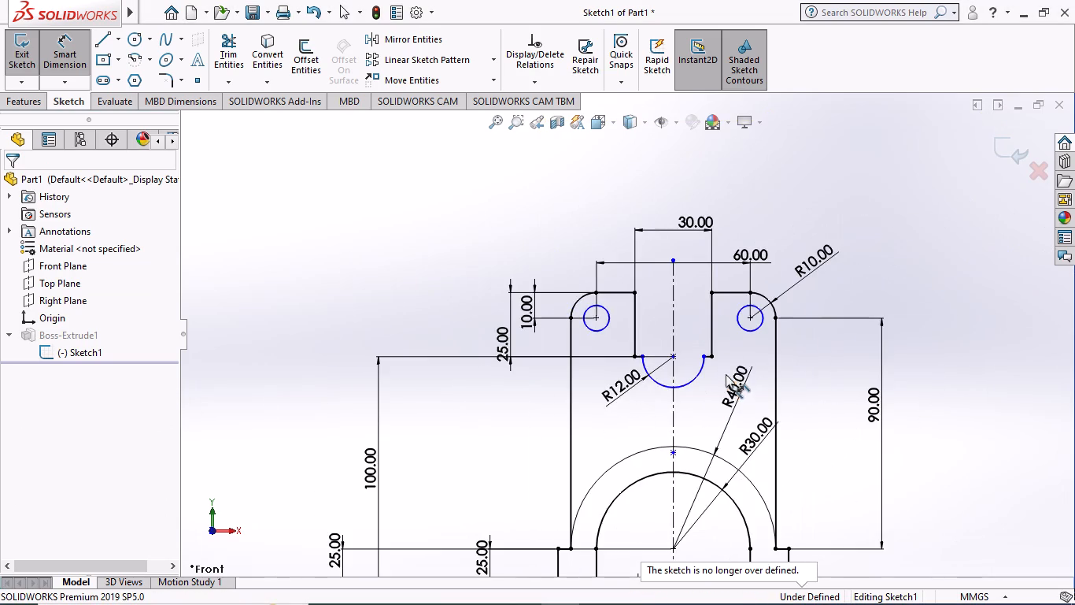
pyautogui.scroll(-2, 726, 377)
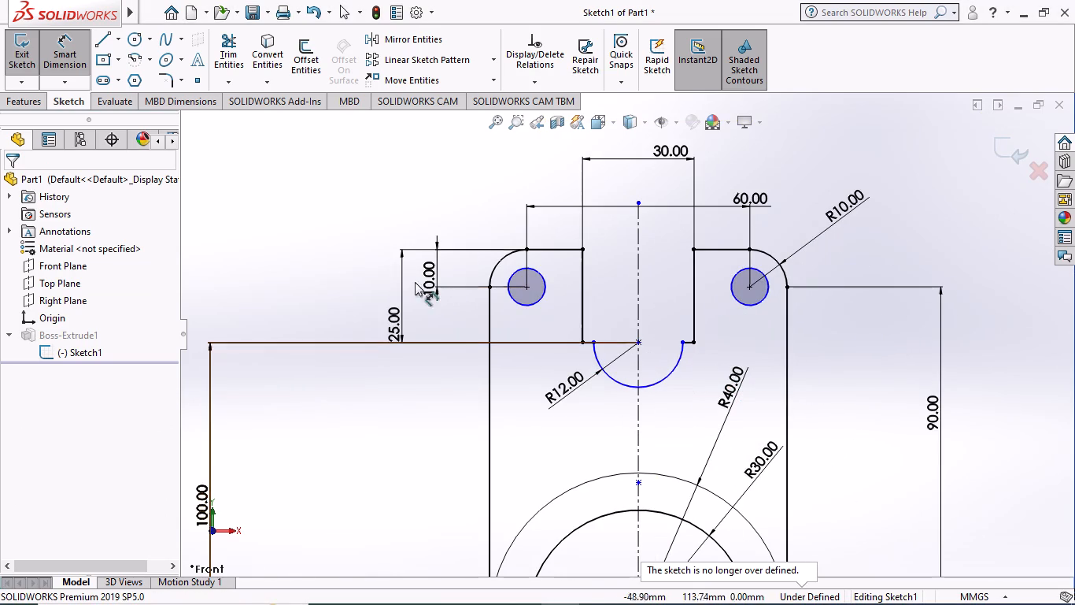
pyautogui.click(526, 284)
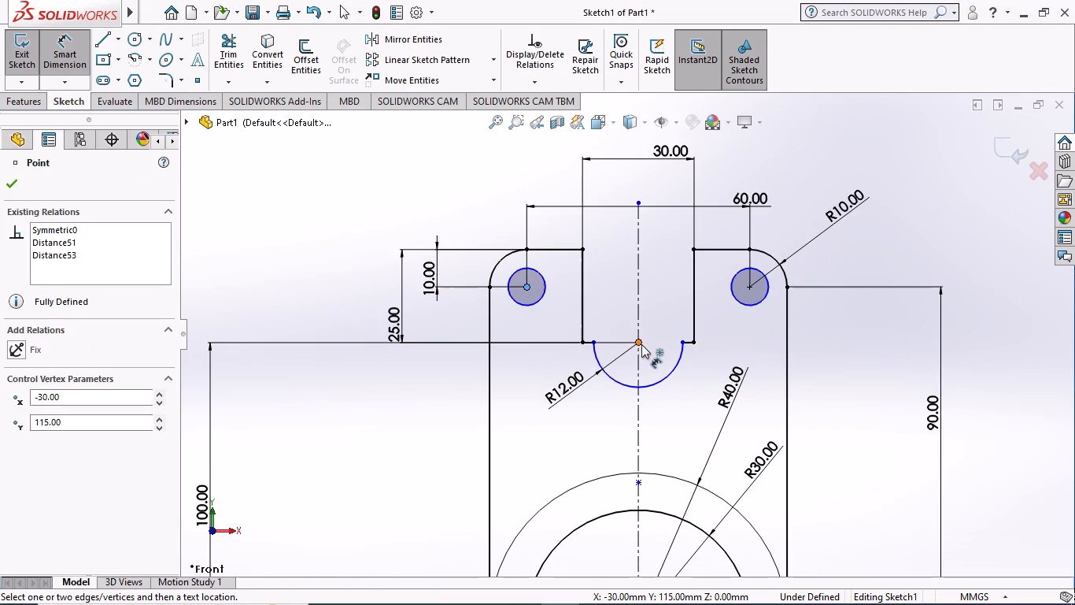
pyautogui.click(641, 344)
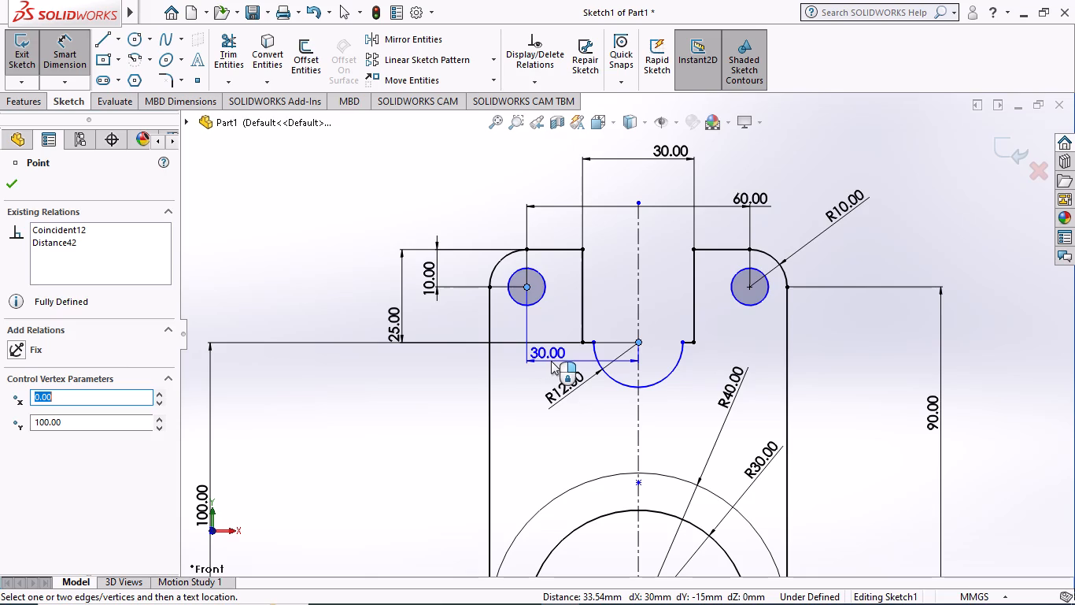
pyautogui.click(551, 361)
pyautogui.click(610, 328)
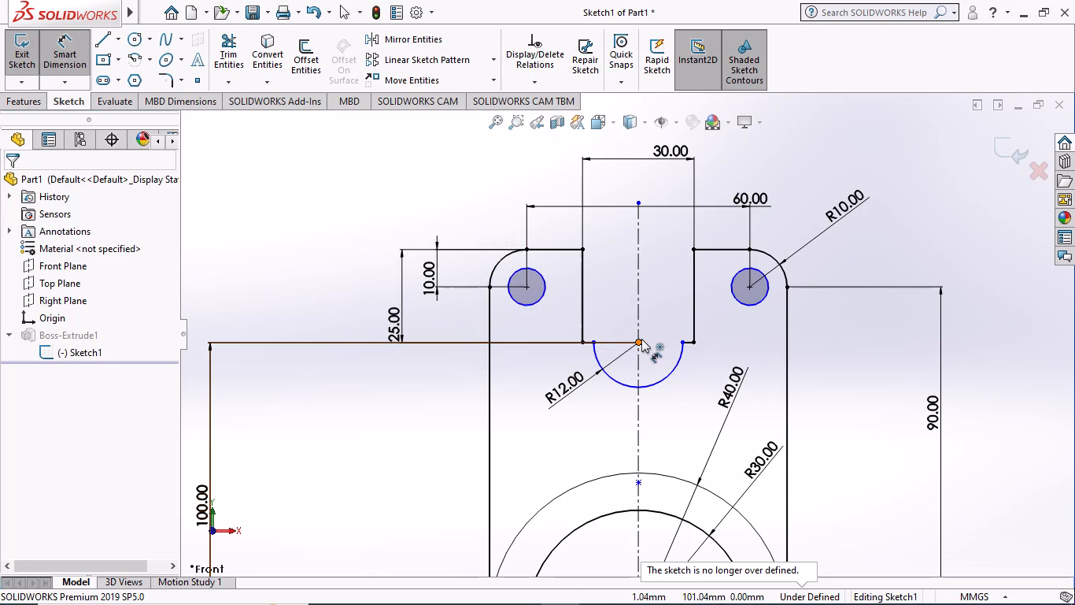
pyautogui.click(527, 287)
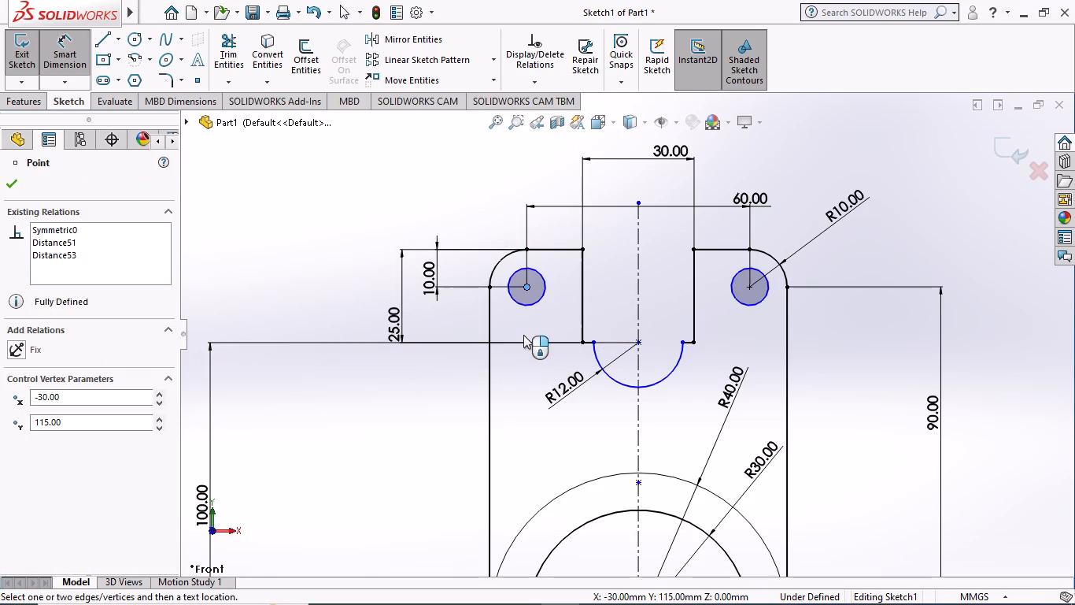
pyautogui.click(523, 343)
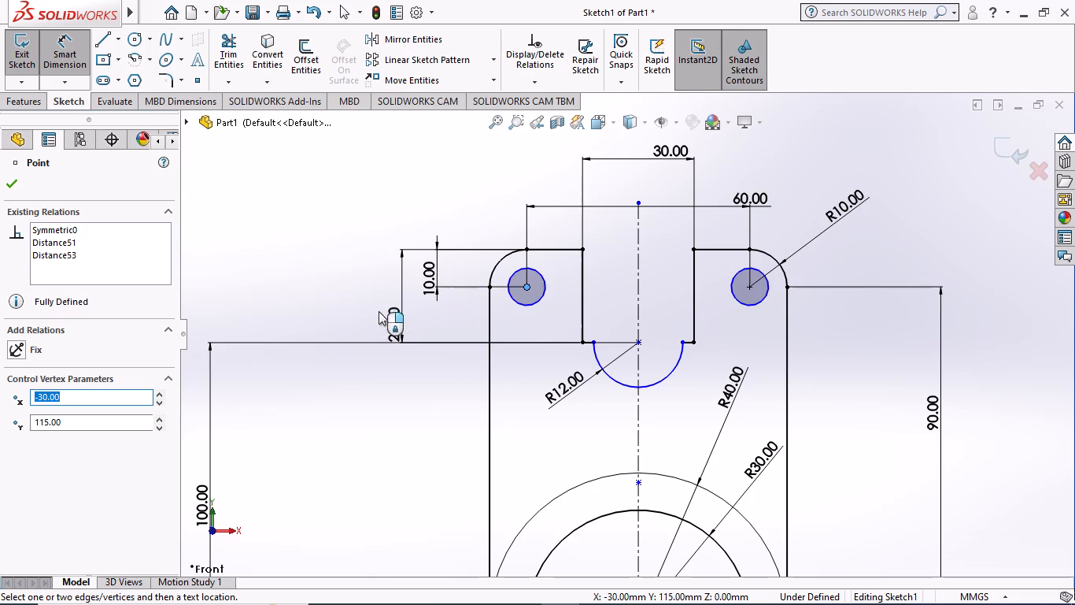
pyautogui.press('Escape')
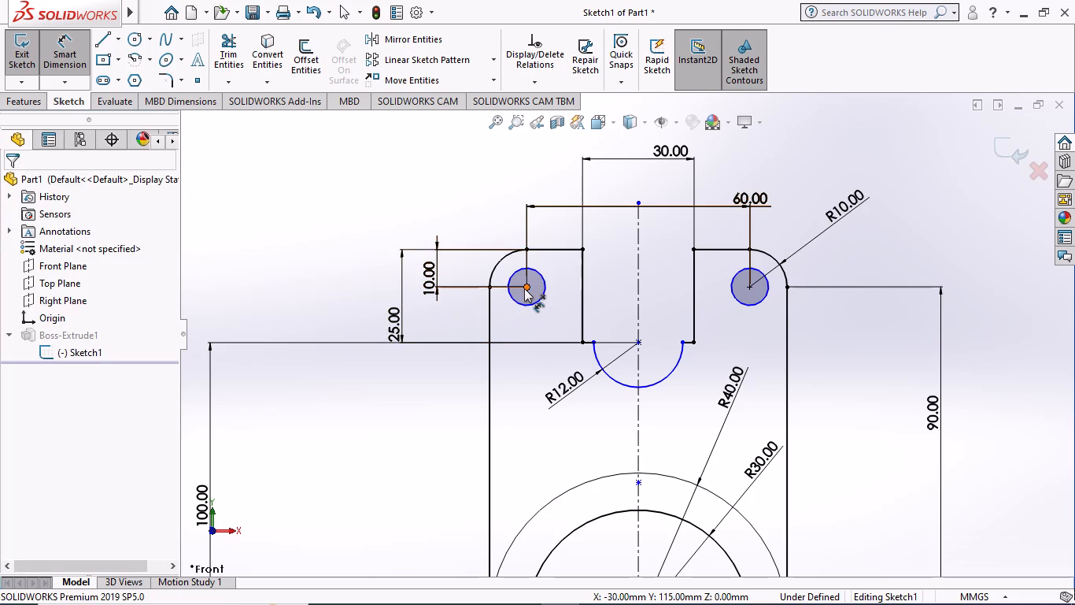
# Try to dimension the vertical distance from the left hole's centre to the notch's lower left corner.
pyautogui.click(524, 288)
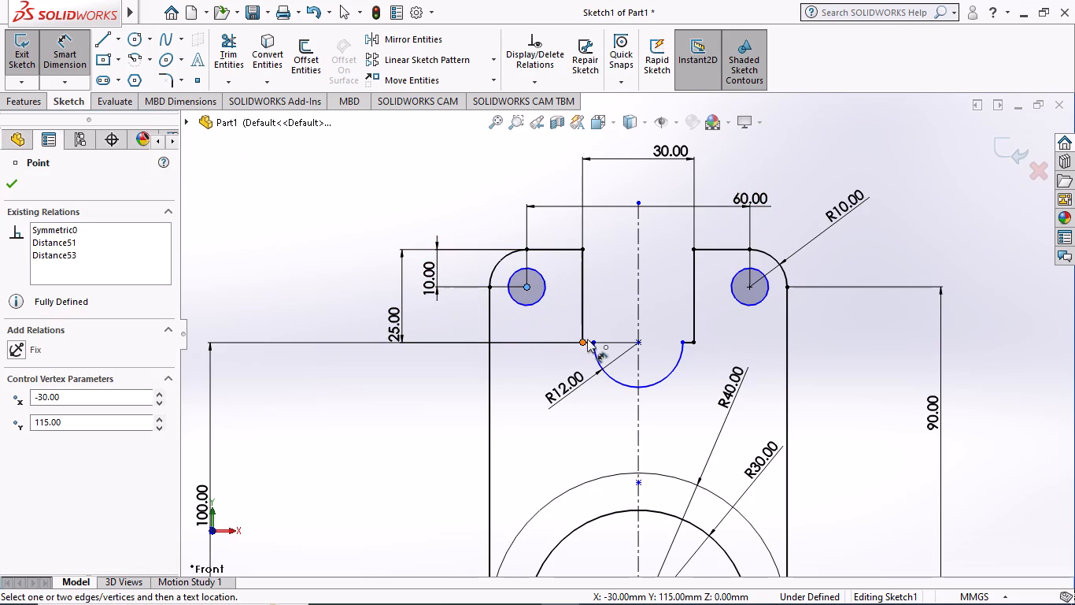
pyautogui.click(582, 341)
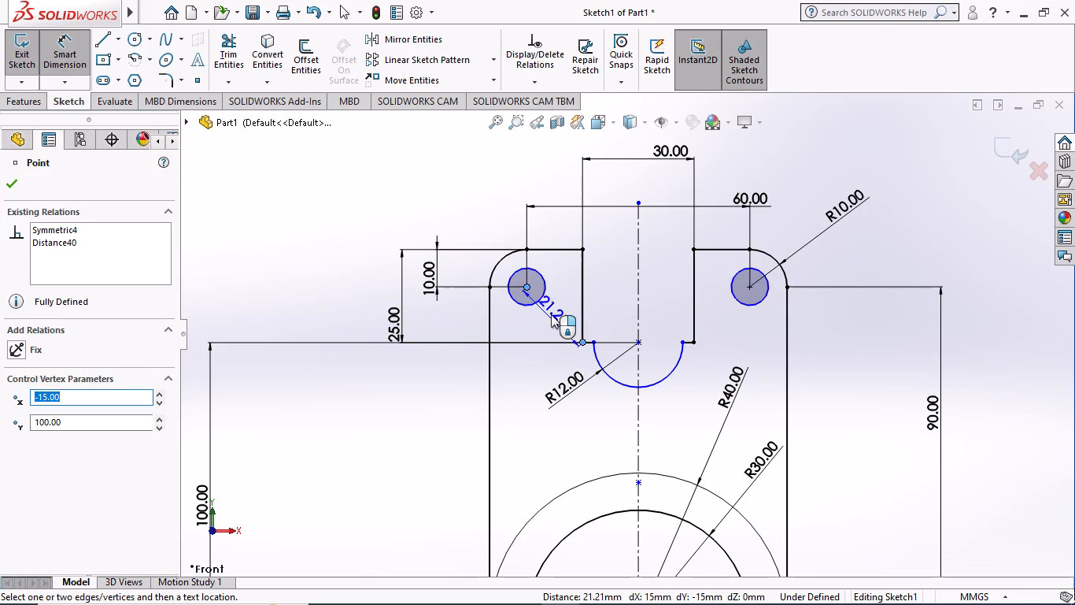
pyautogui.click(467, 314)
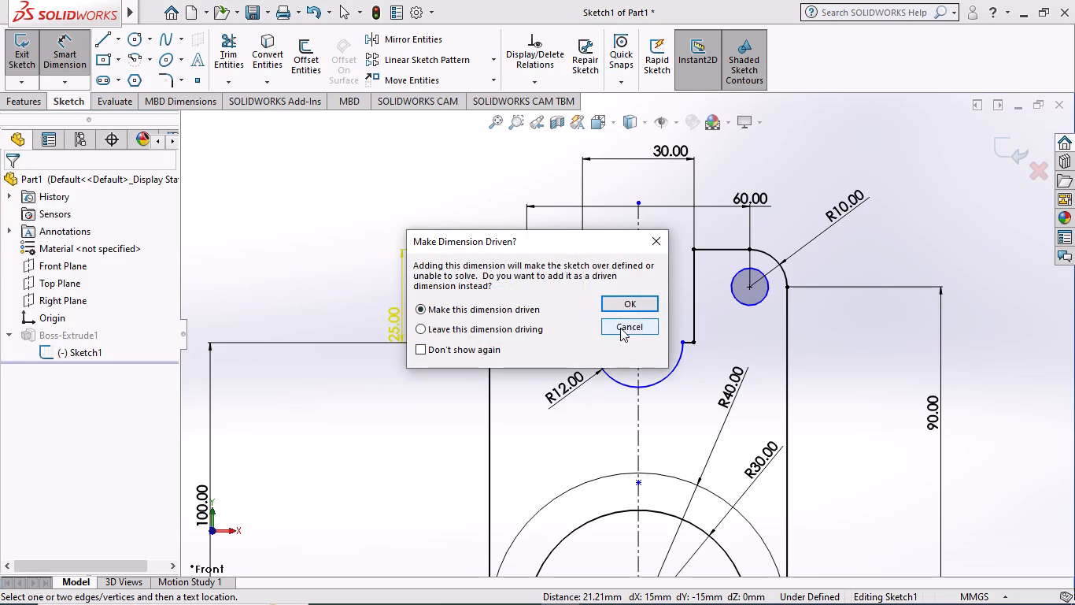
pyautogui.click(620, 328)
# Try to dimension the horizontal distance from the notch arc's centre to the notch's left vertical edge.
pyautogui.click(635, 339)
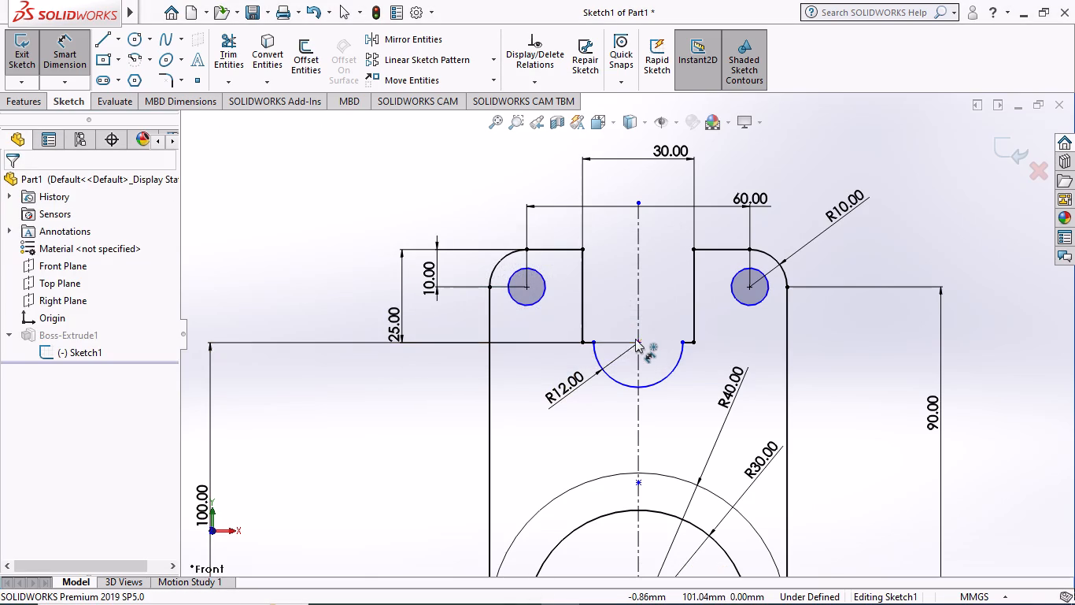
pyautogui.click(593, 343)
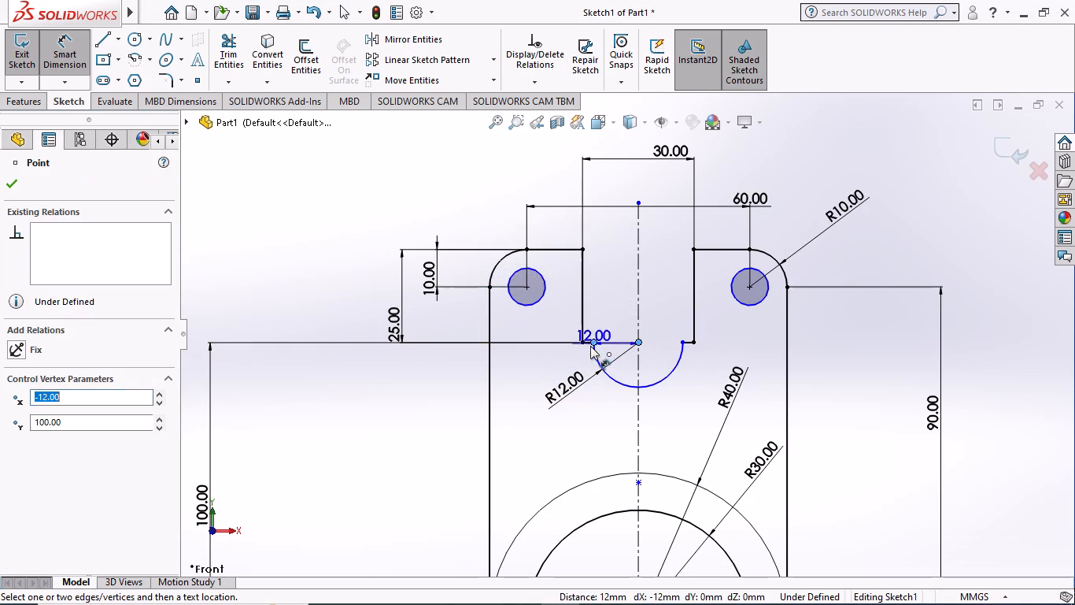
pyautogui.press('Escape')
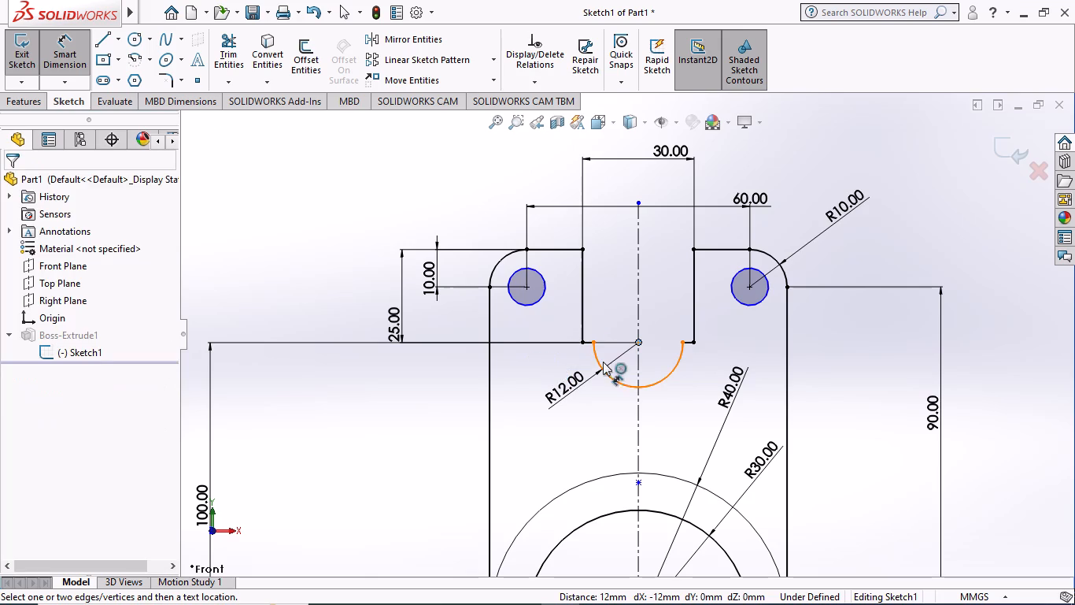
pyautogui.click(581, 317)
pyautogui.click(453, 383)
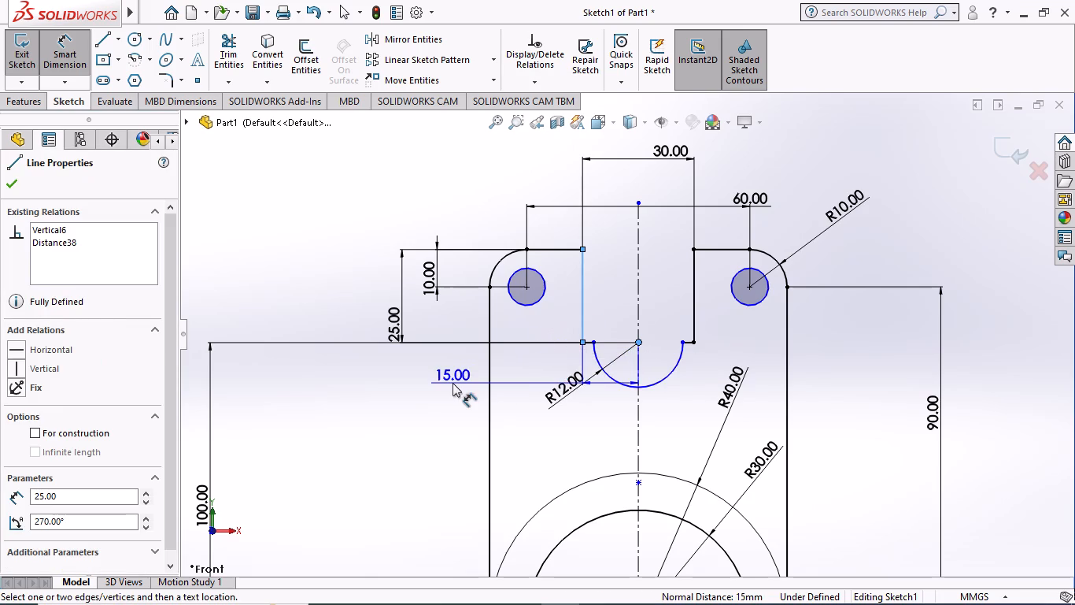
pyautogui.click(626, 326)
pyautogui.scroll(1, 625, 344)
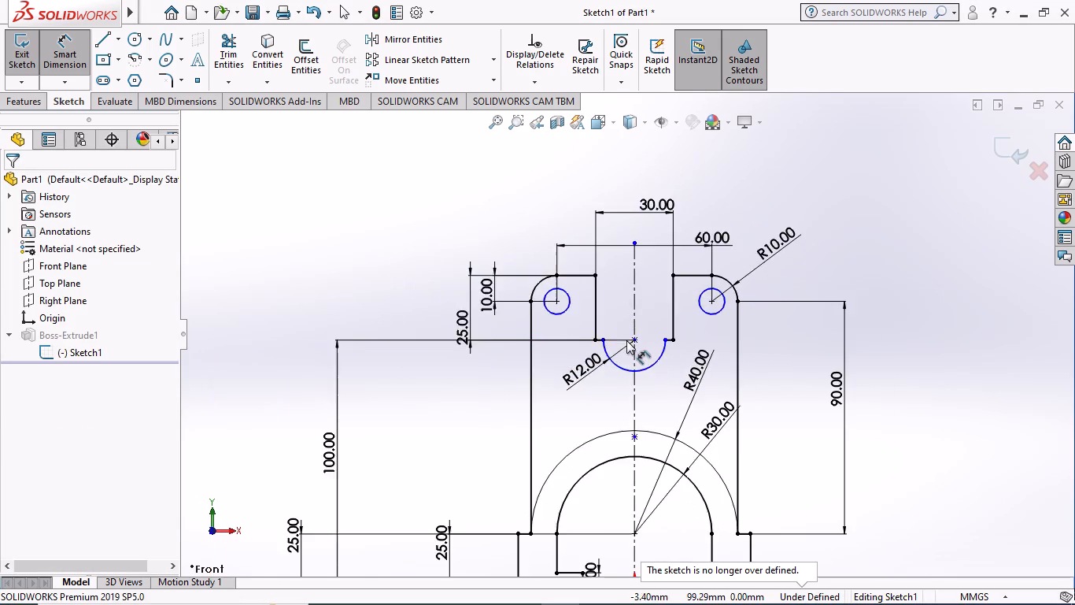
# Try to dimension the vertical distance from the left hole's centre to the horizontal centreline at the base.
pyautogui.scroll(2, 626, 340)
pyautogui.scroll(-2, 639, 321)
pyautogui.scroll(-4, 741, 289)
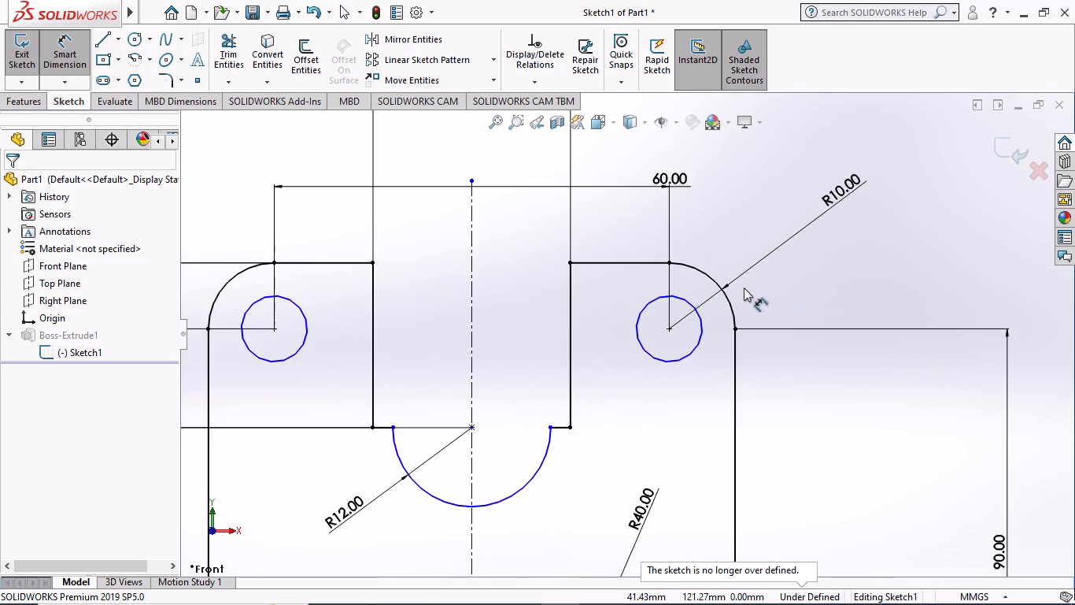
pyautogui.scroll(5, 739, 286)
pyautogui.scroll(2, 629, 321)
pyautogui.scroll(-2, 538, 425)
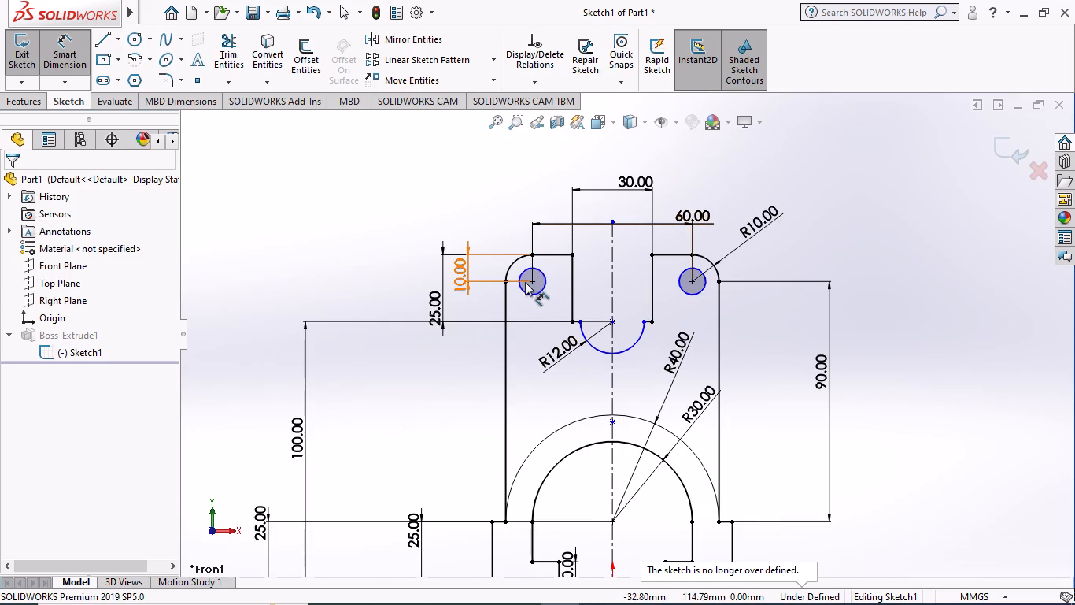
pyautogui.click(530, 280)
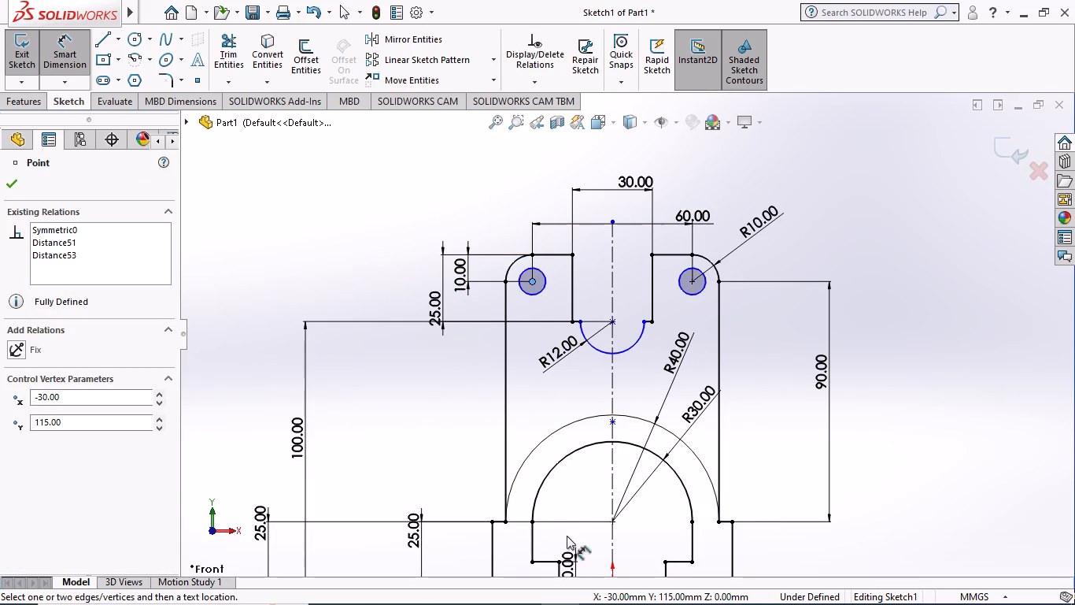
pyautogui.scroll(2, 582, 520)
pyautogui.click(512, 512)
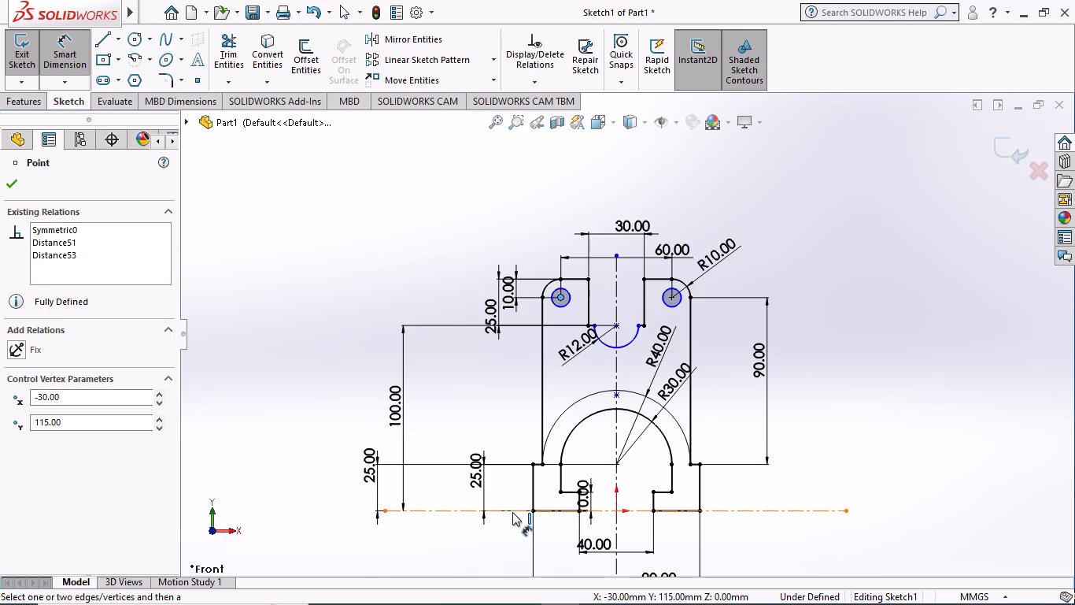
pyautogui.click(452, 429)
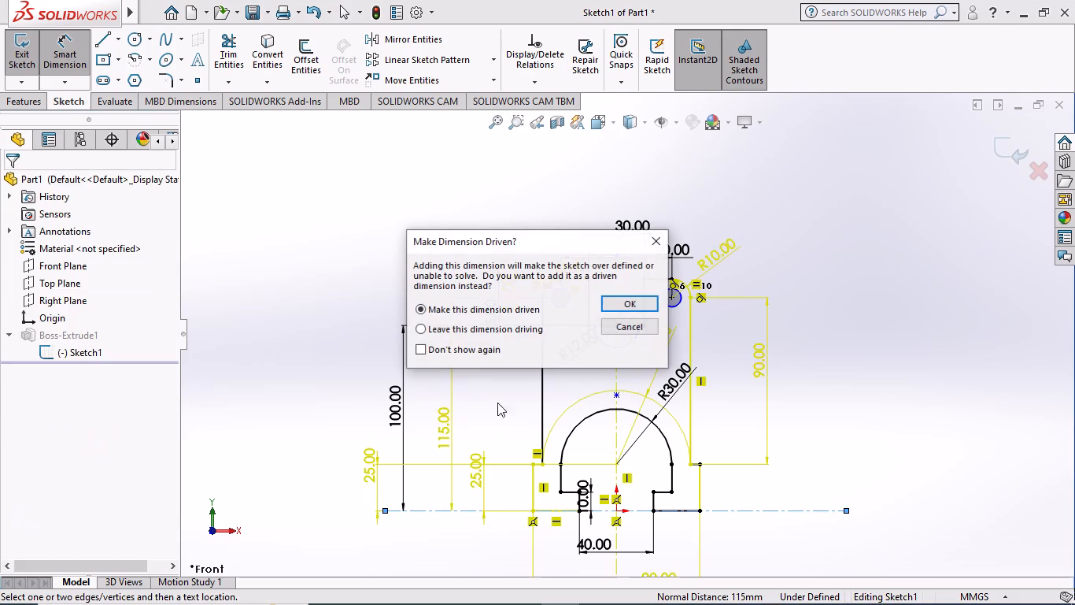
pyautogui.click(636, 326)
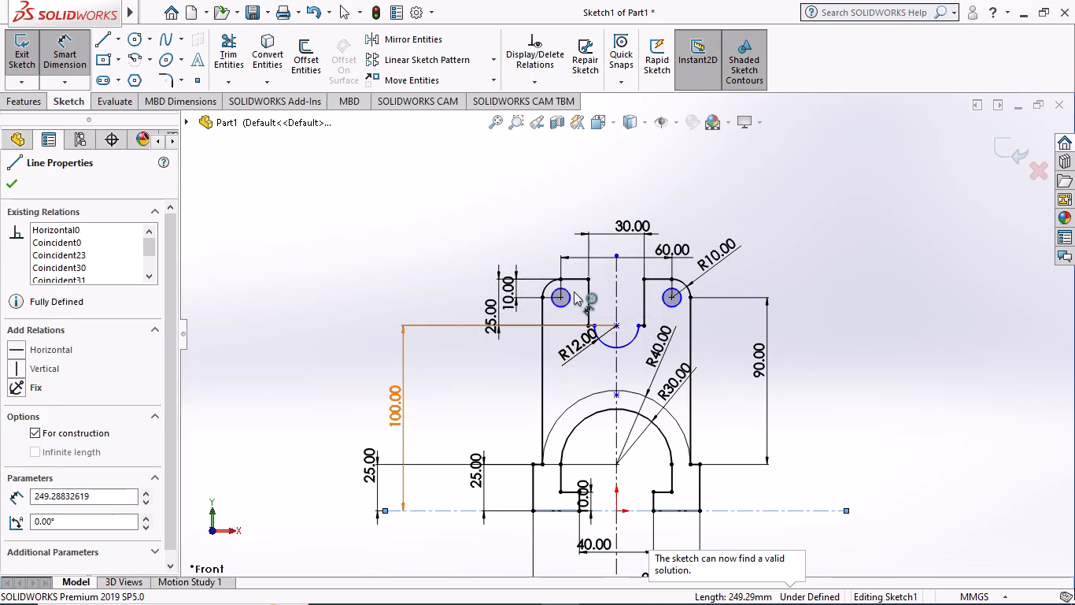
# Delete the stray sketch point on the vertical centreline between the R30 and R40 arcs.
pyautogui.scroll(-5, 604, 312)
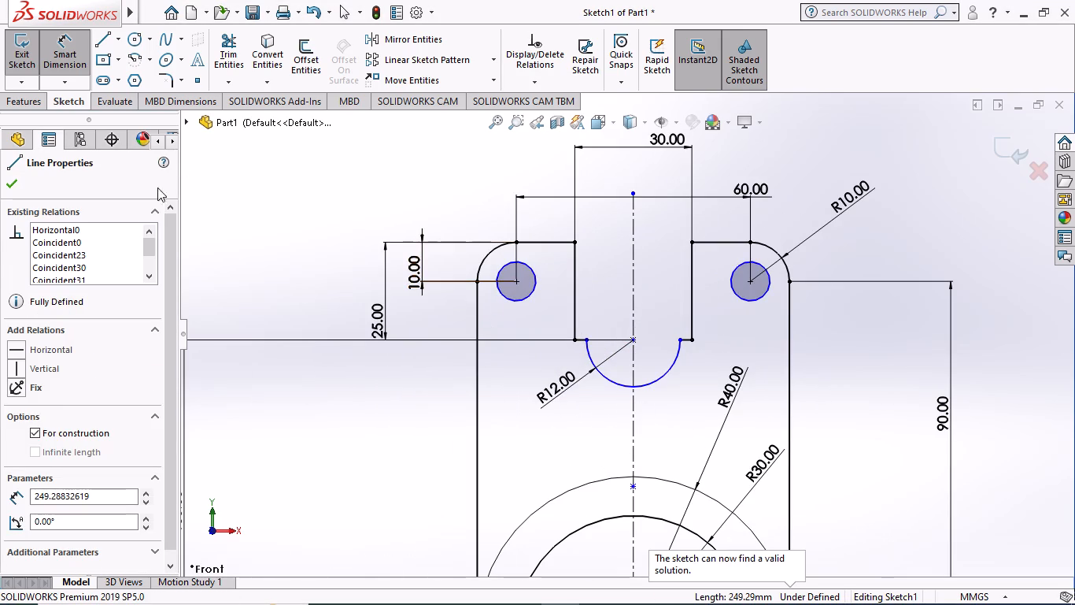
pyautogui.click(13, 180)
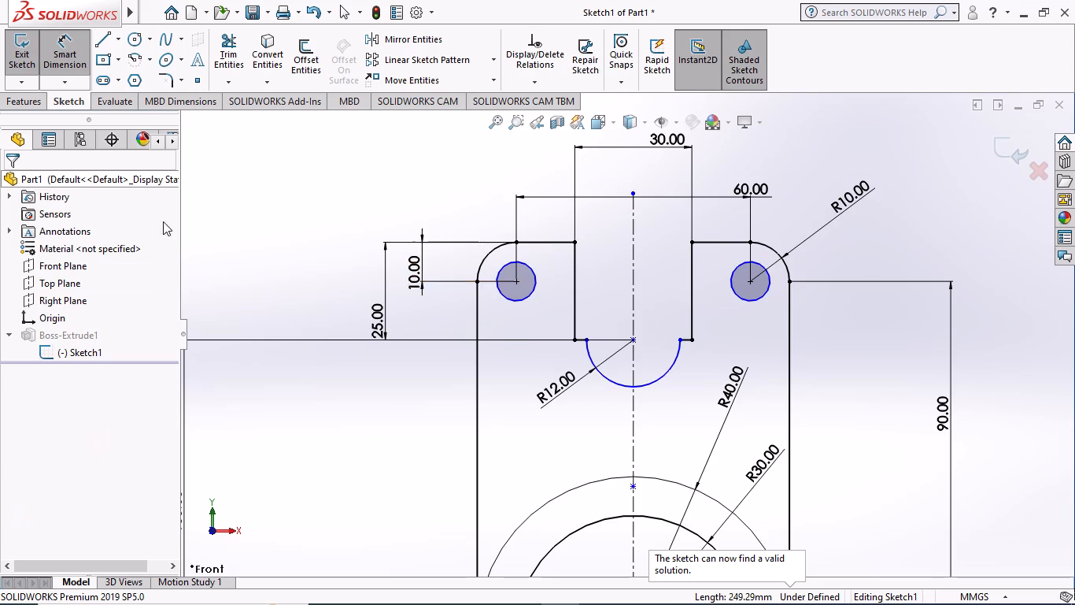
pyautogui.scroll(3, 481, 410)
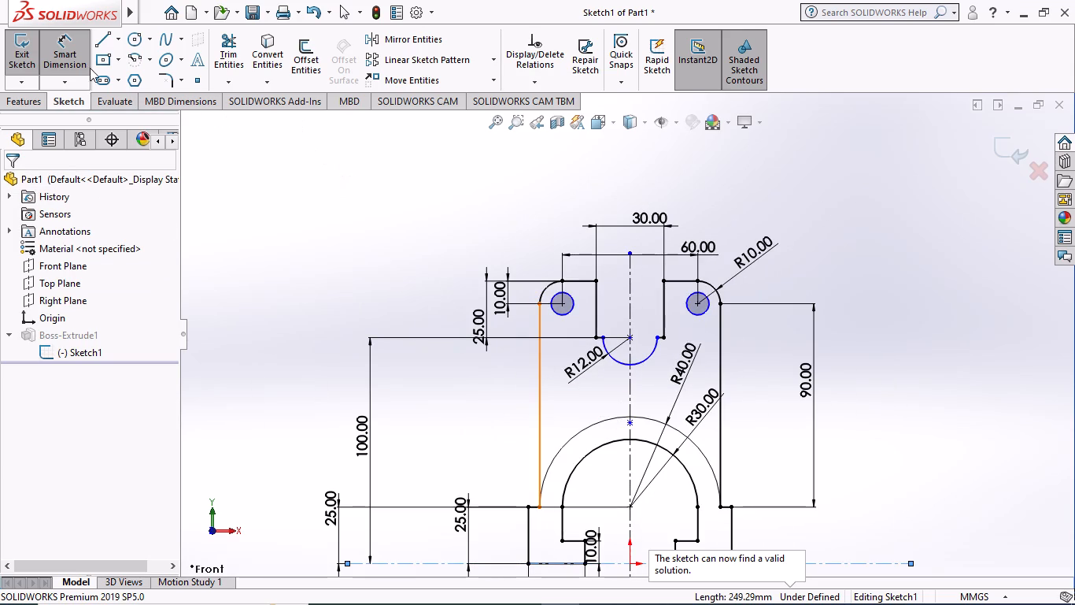
pyautogui.click(79, 63)
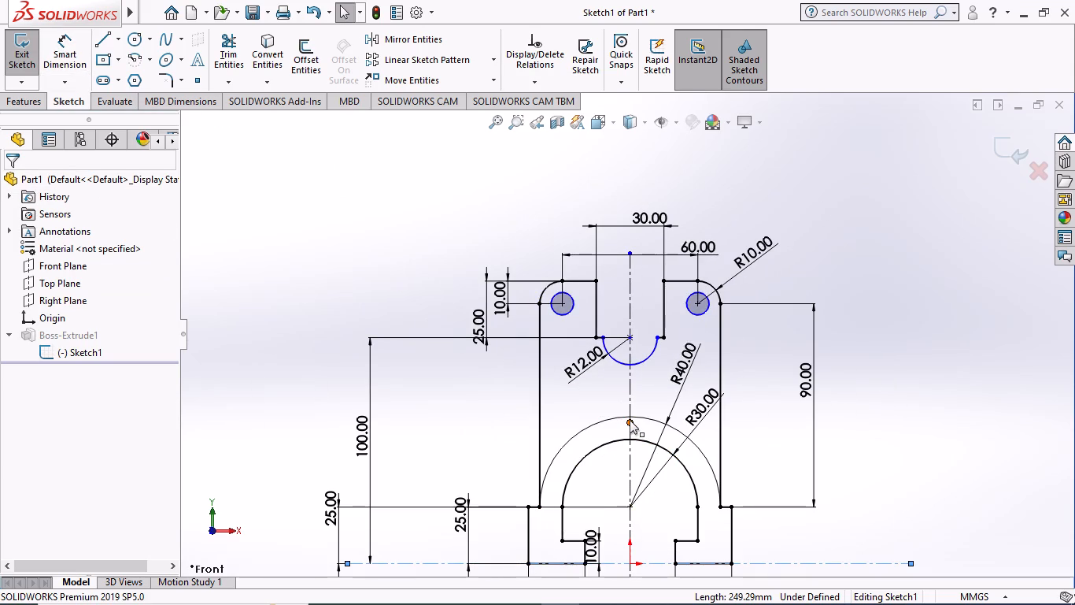
pyautogui.rightClick(630, 420)
pyautogui.click(656, 556)
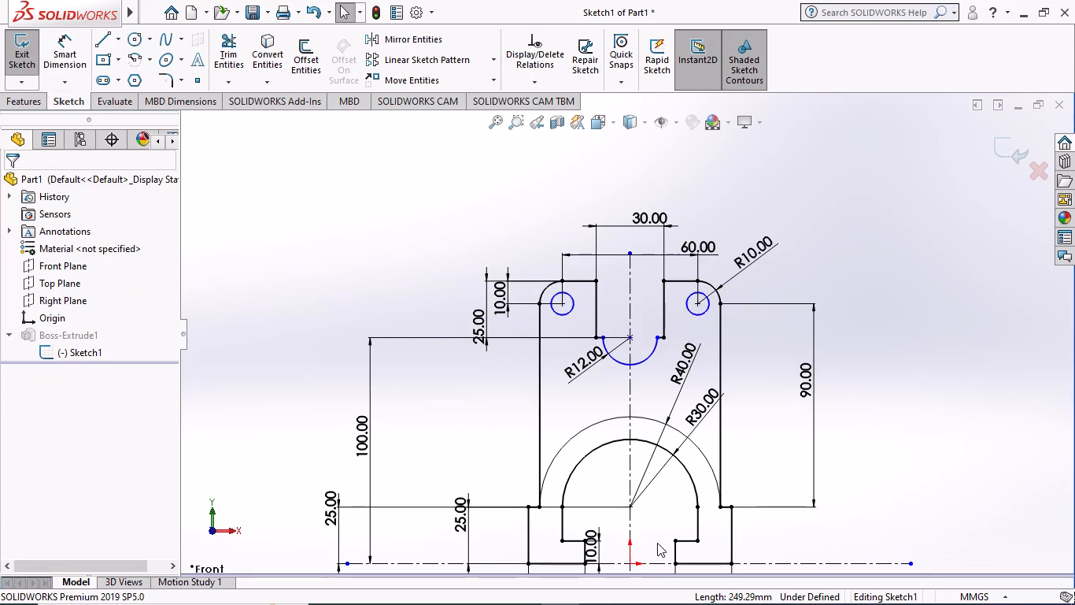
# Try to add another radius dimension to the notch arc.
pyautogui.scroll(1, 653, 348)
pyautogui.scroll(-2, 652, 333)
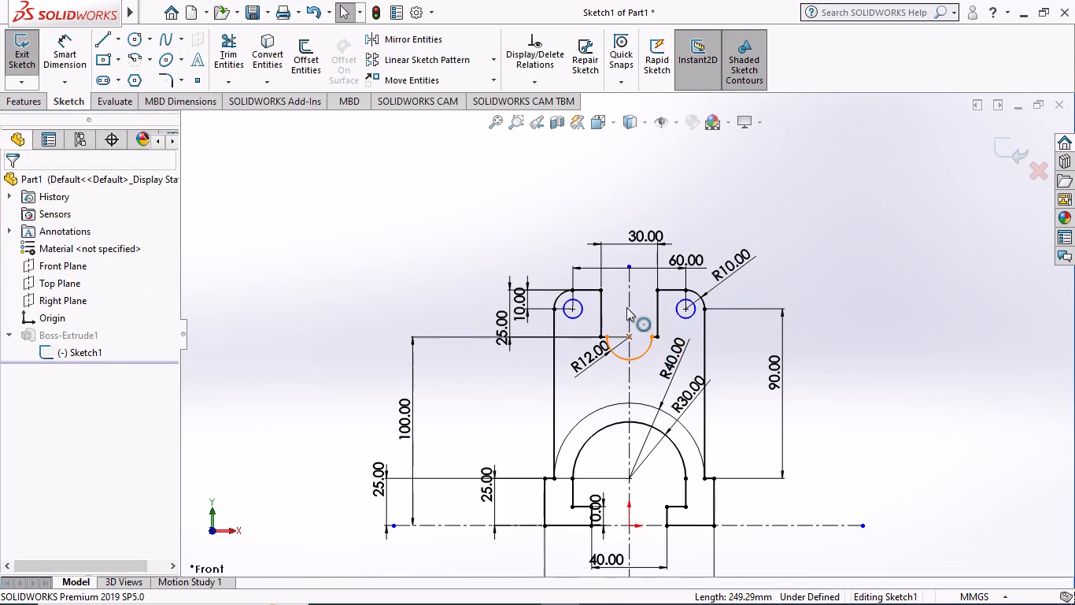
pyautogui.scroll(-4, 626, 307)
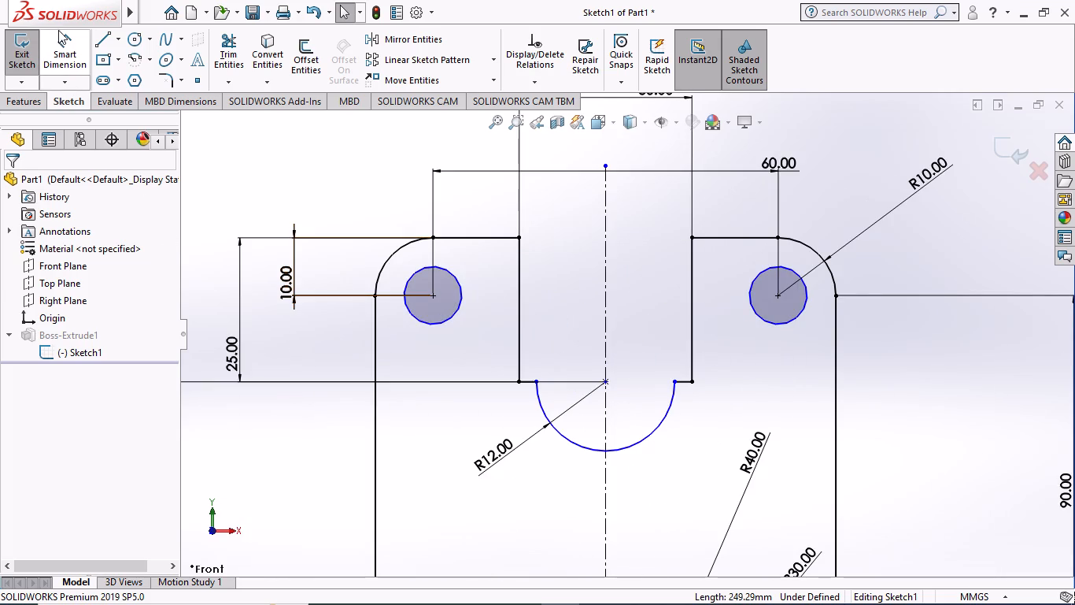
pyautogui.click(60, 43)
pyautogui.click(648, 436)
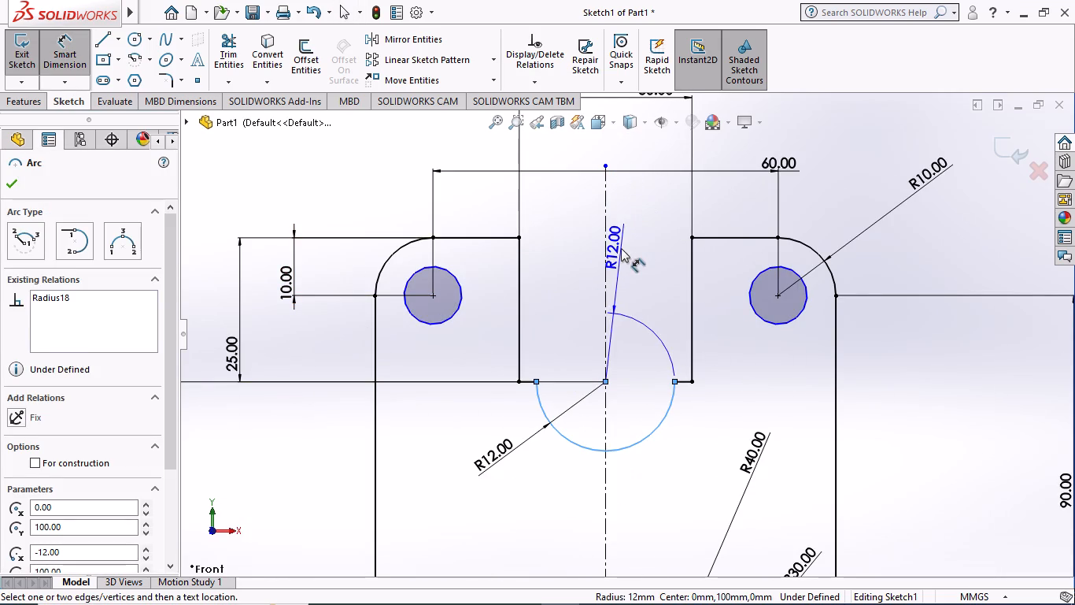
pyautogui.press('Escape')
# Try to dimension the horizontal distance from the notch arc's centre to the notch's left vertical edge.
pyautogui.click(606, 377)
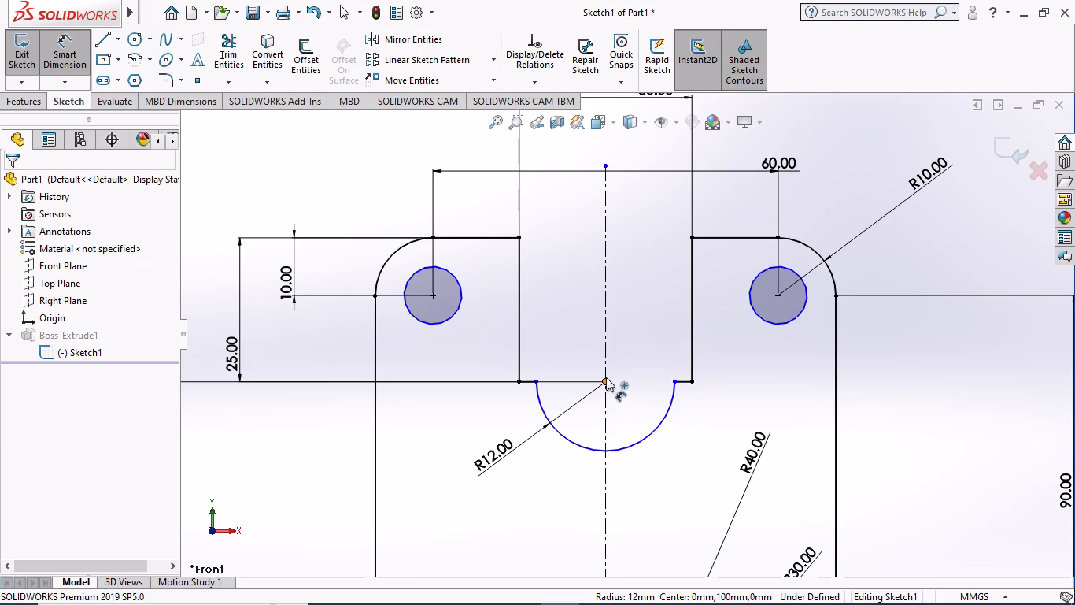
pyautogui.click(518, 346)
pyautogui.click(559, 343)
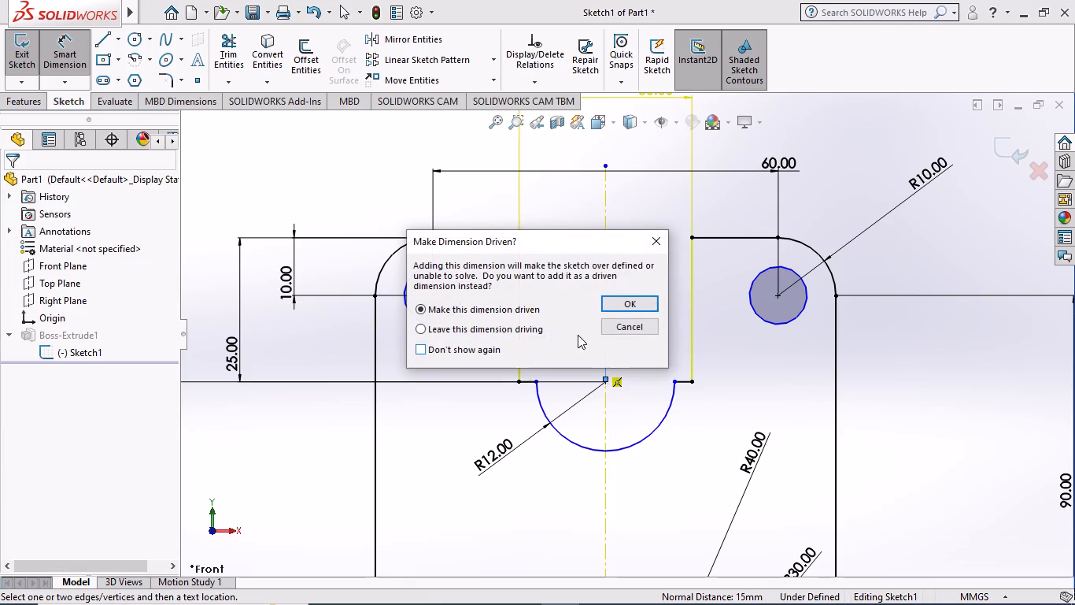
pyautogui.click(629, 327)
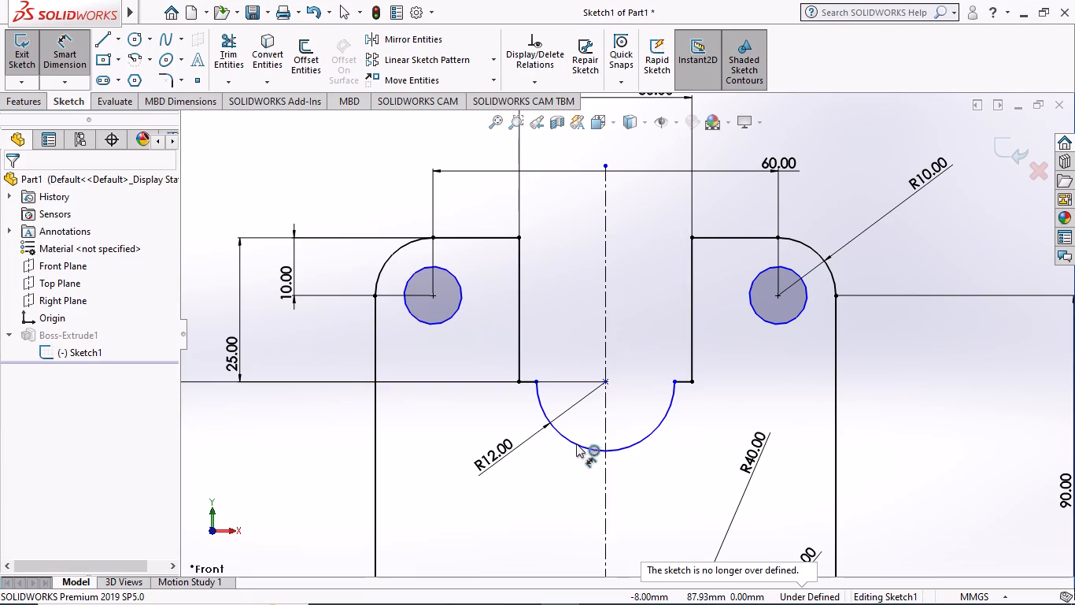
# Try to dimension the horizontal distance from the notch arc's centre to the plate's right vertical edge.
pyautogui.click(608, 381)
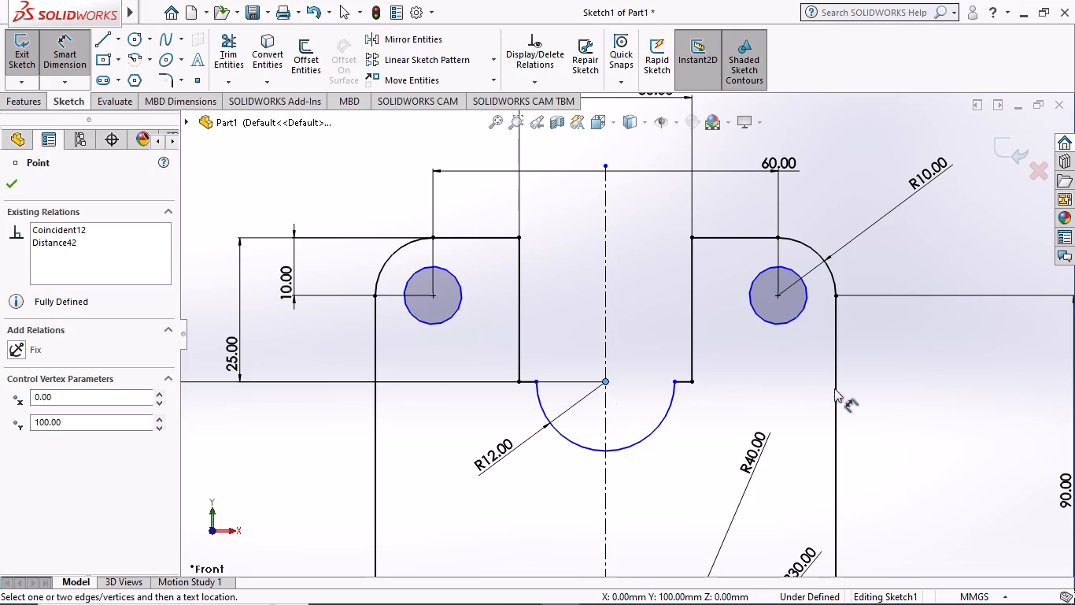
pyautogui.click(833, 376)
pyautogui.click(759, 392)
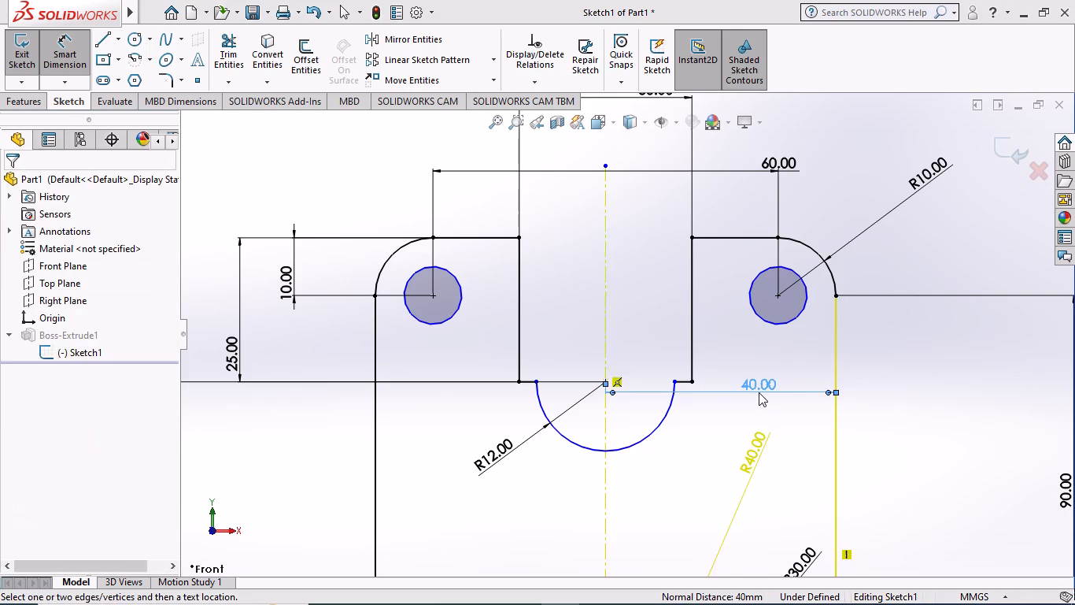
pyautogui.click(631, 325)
# Examine the sketch geometry and dimensions around the two holes and the notch arc.
pyautogui.scroll(1, 592, 336)
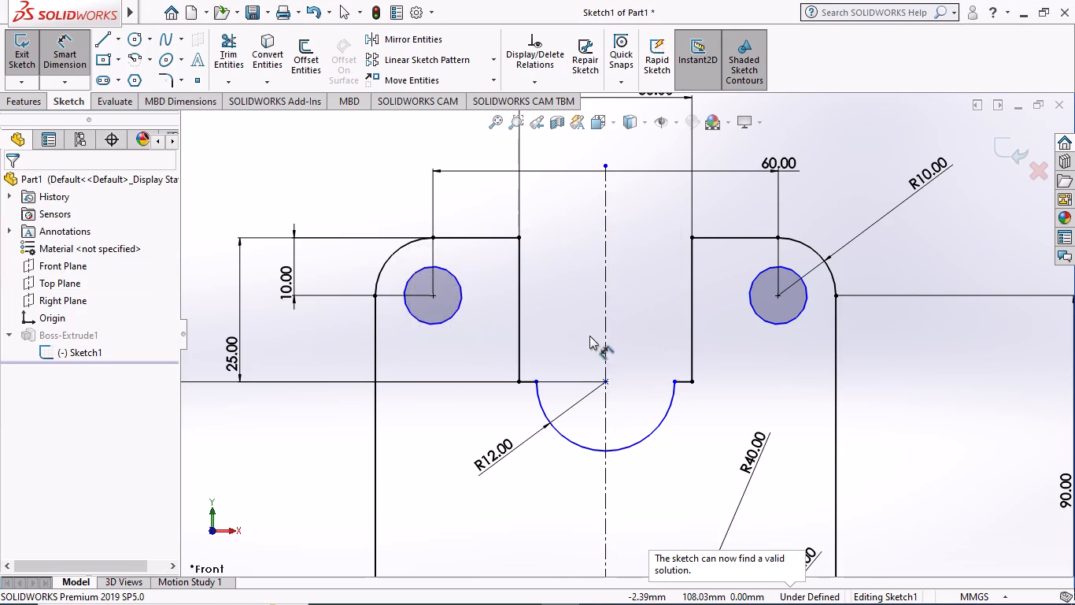
pyautogui.scroll(6, 589, 336)
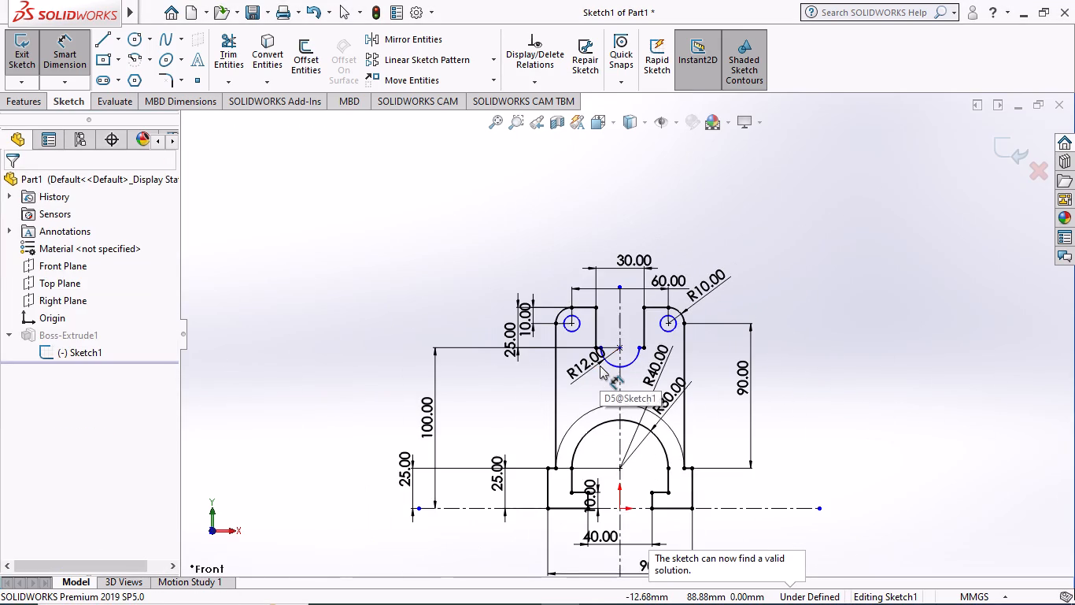
pyautogui.scroll(-1, 600, 366)
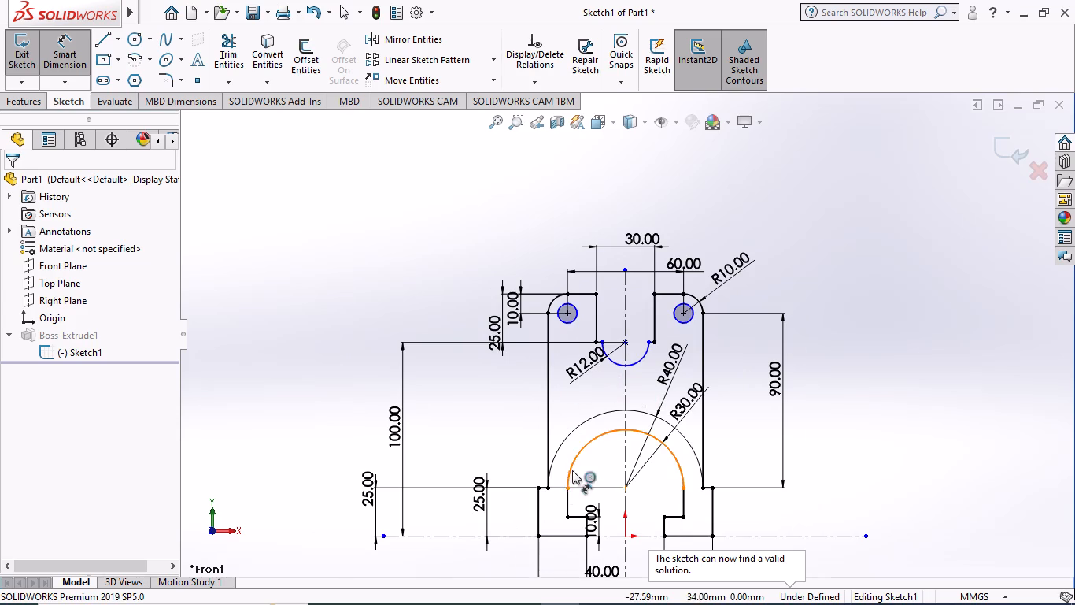
pyautogui.scroll(-2, 680, 388)
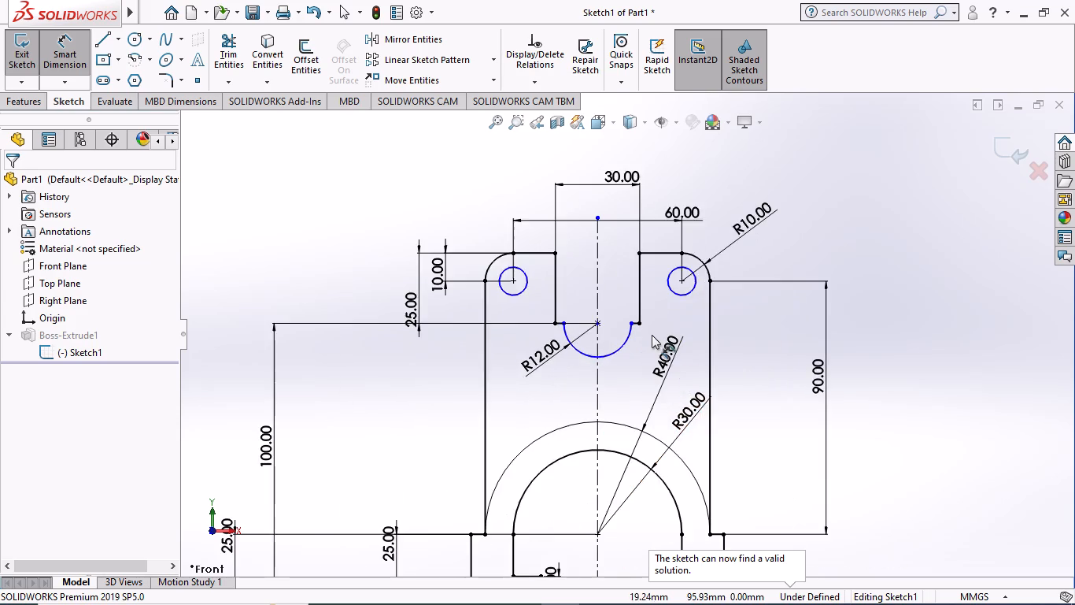
pyautogui.scroll(-1, 652, 335)
pyautogui.scroll(-2, 508, 255)
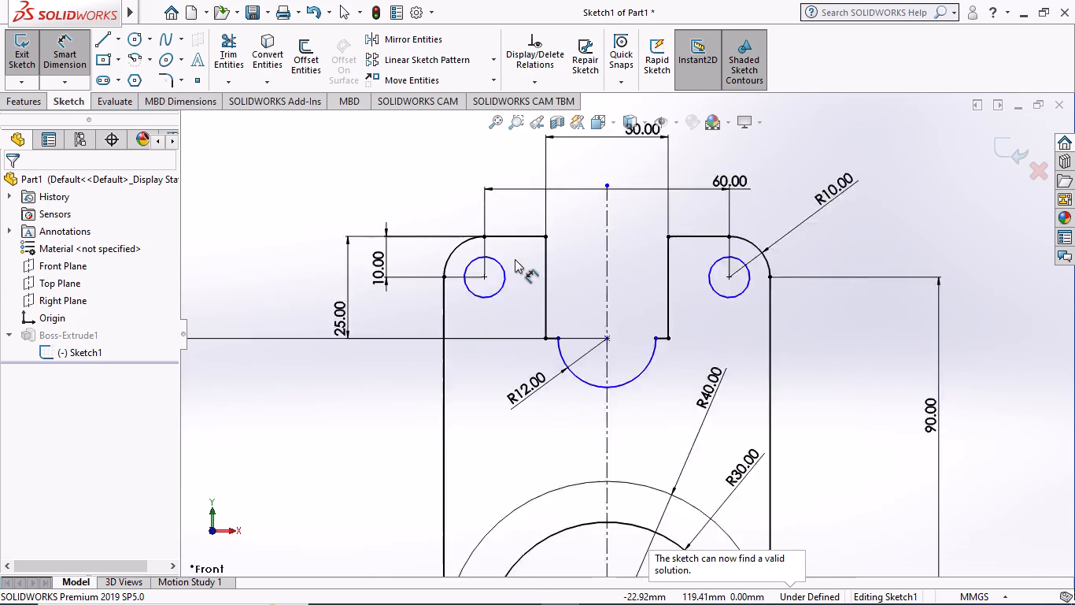
pyautogui.scroll(-1, 519, 260)
pyautogui.scroll(4, 542, 268)
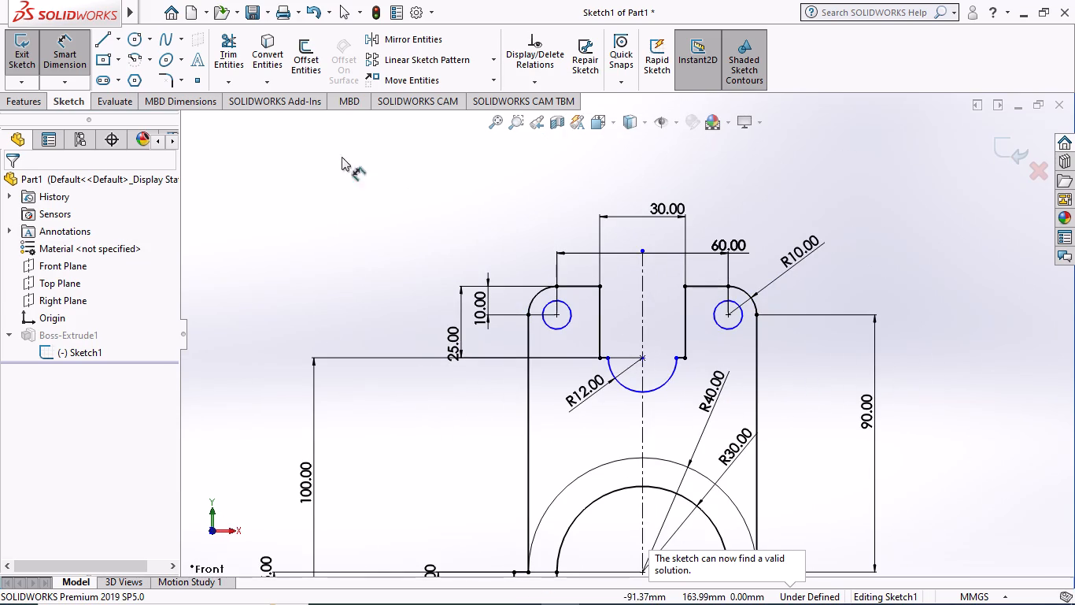
# Delete the 60 mm hole spacing dimension and the 10 mm vertical dimension locating the left hole.
pyautogui.click(57, 62)
pyautogui.rightClick(733, 244)
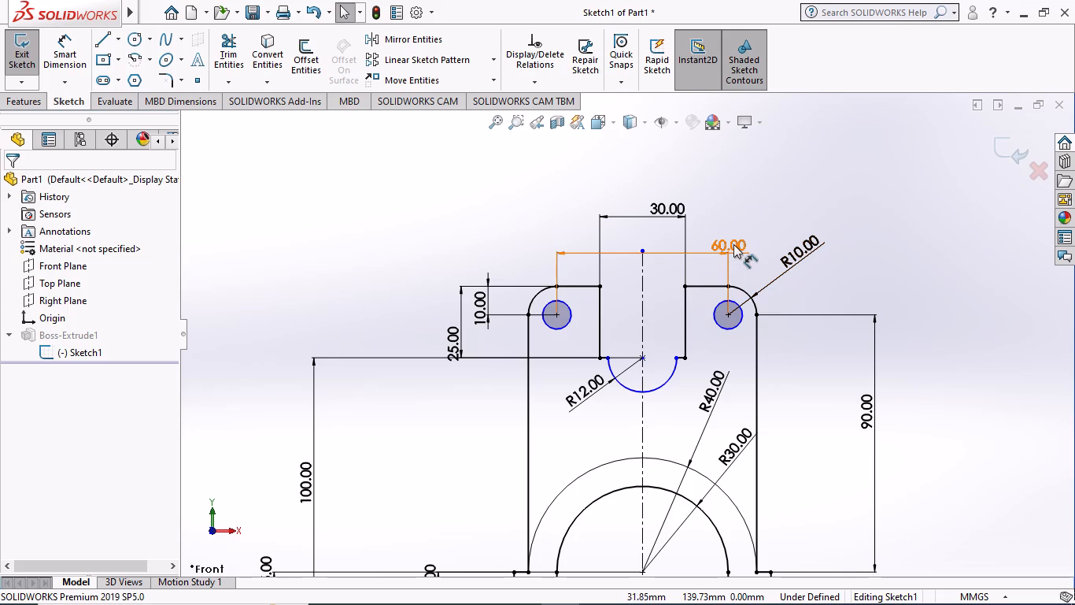
pyautogui.click(785, 406)
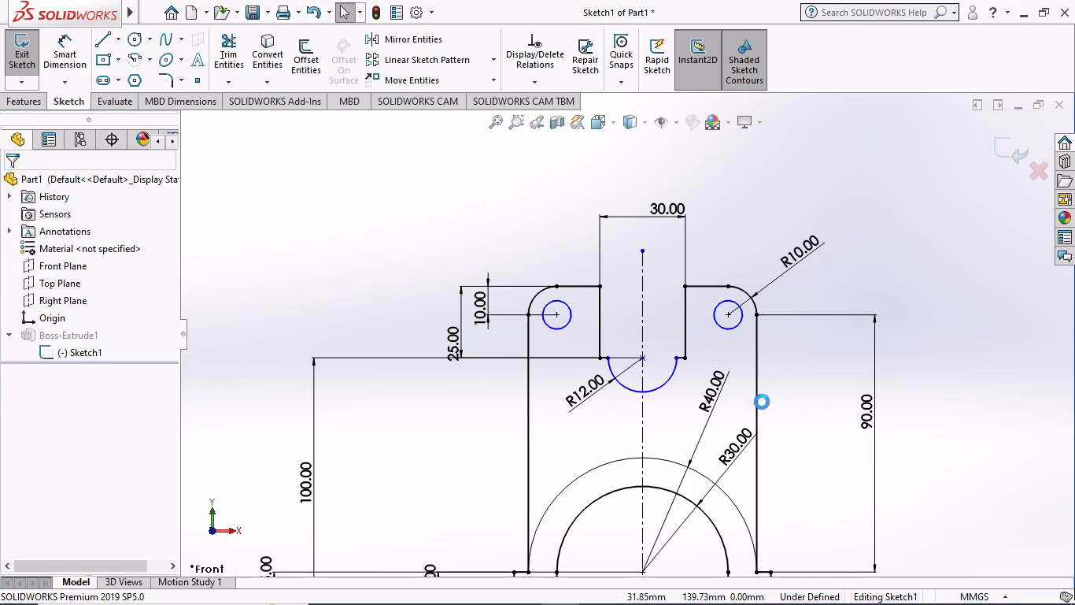
pyautogui.rightClick(477, 301)
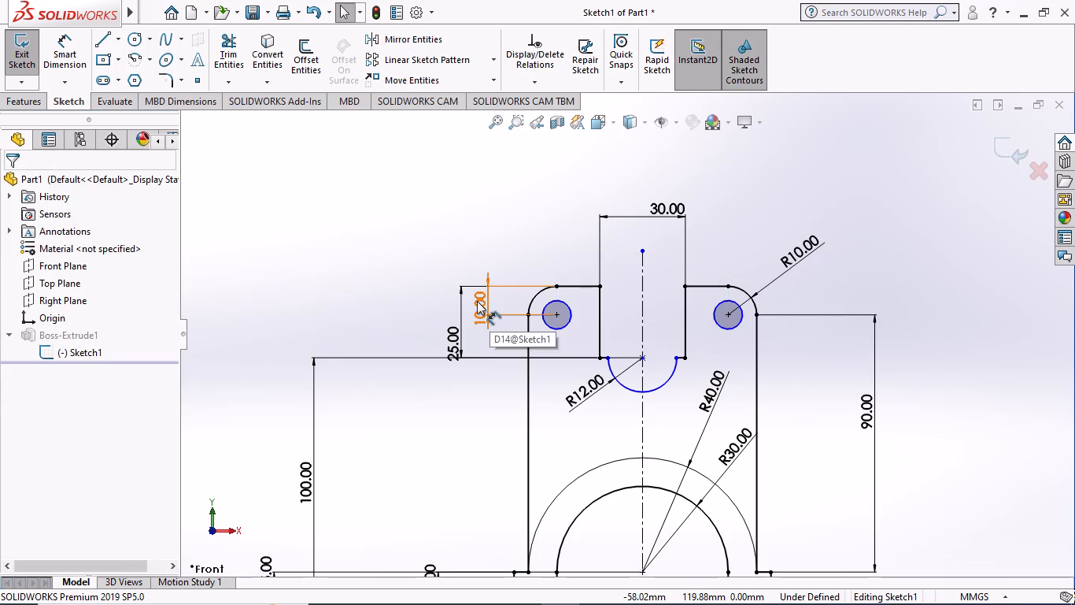
pyautogui.click(515, 406)
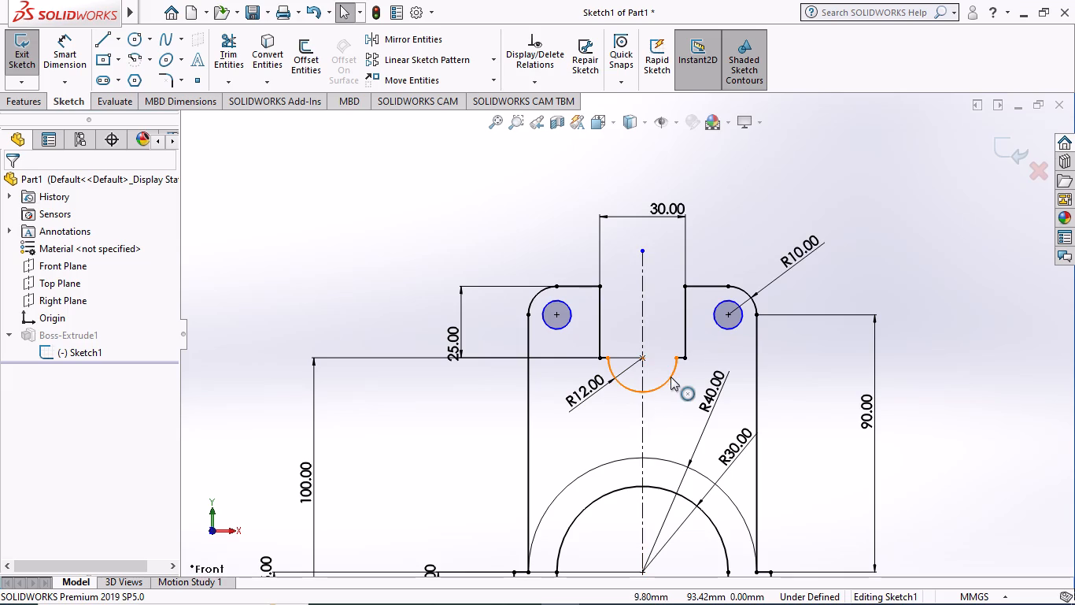
# Dimension the left hole's diameter at 10 mm.
pyautogui.click(74, 46)
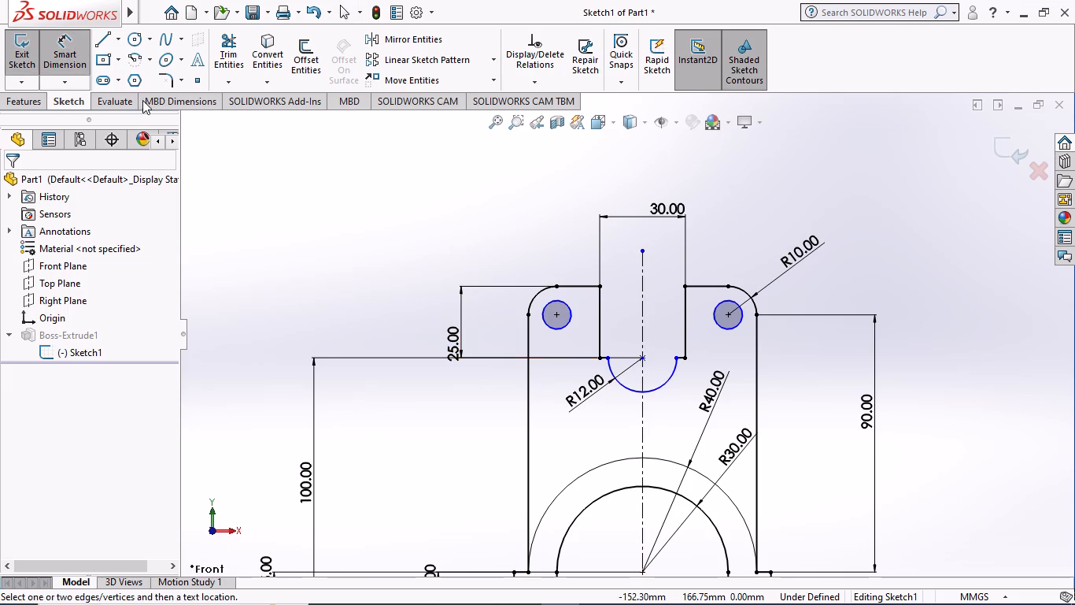
pyautogui.click(545, 305)
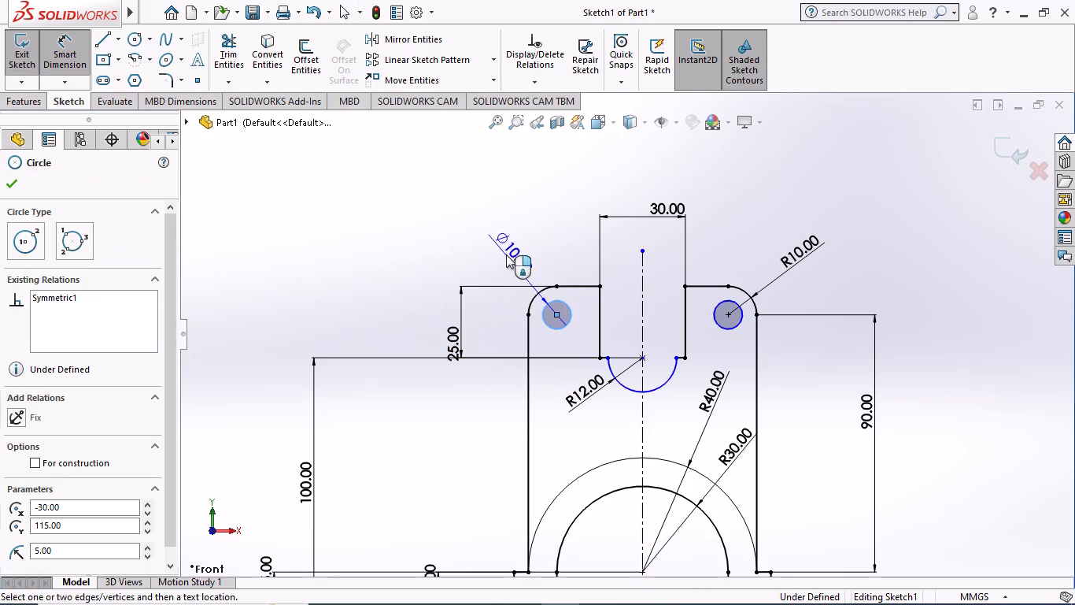
pyautogui.click(503, 243)
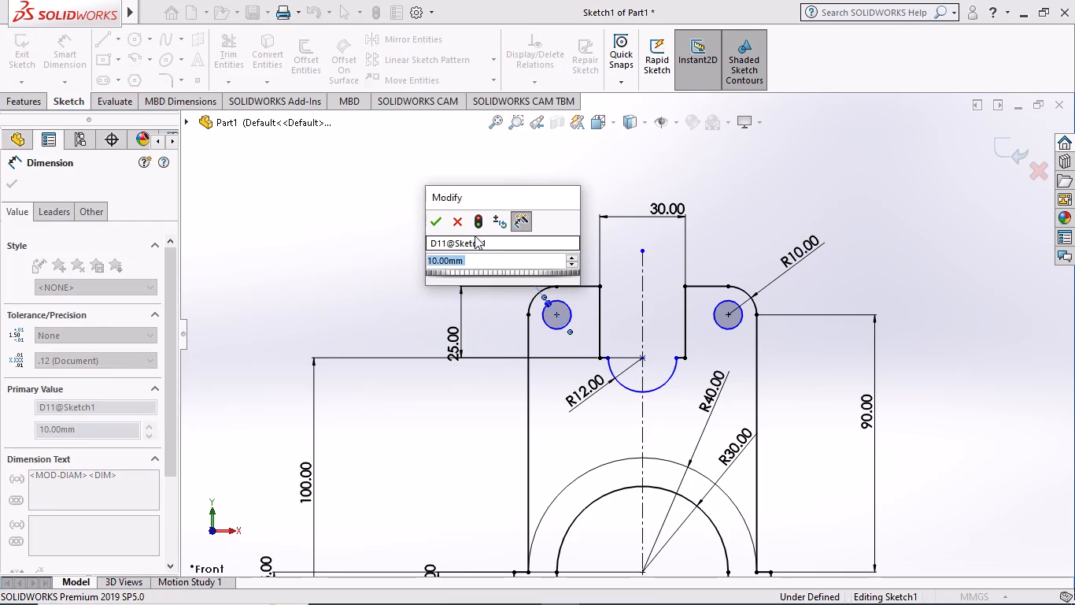
pyautogui.click(430, 224)
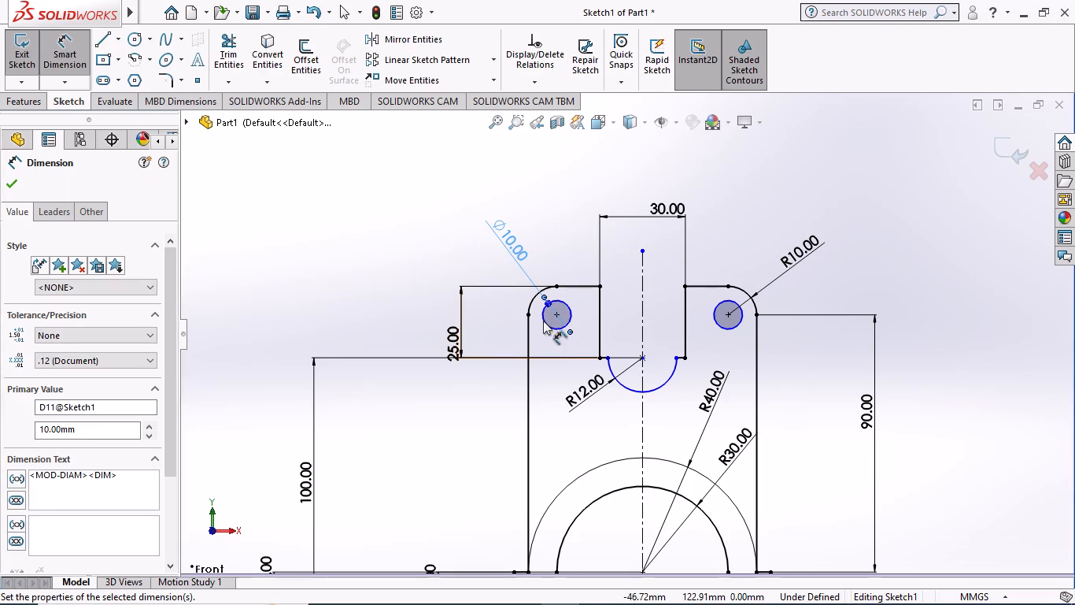
# Dimension the horizontal distance from the left hole's centre to the vertical centreline at 30 mm.
pyautogui.click(559, 311)
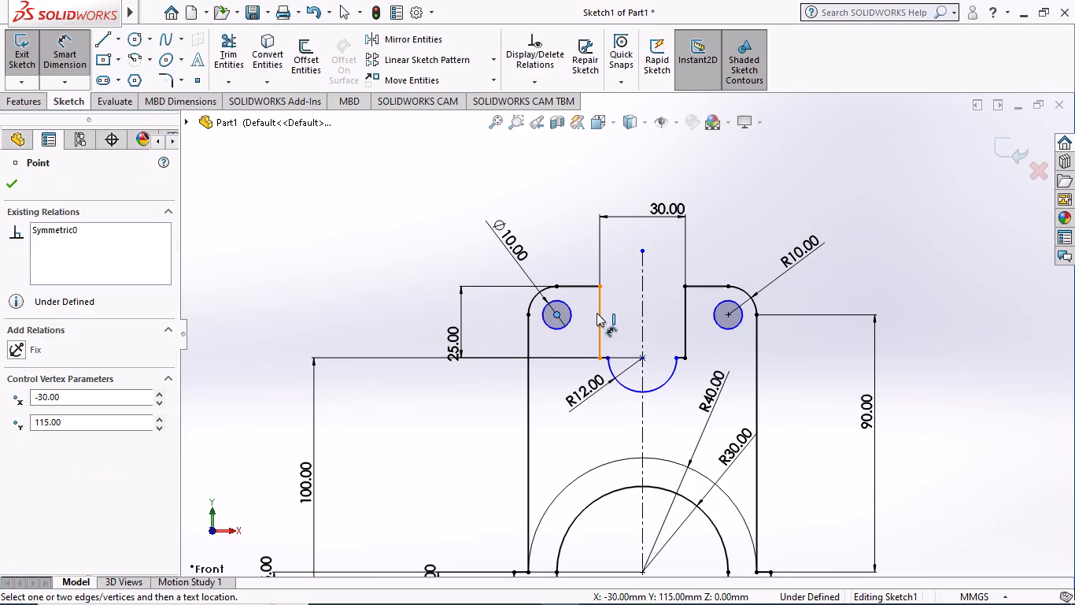
pyautogui.click(640, 306)
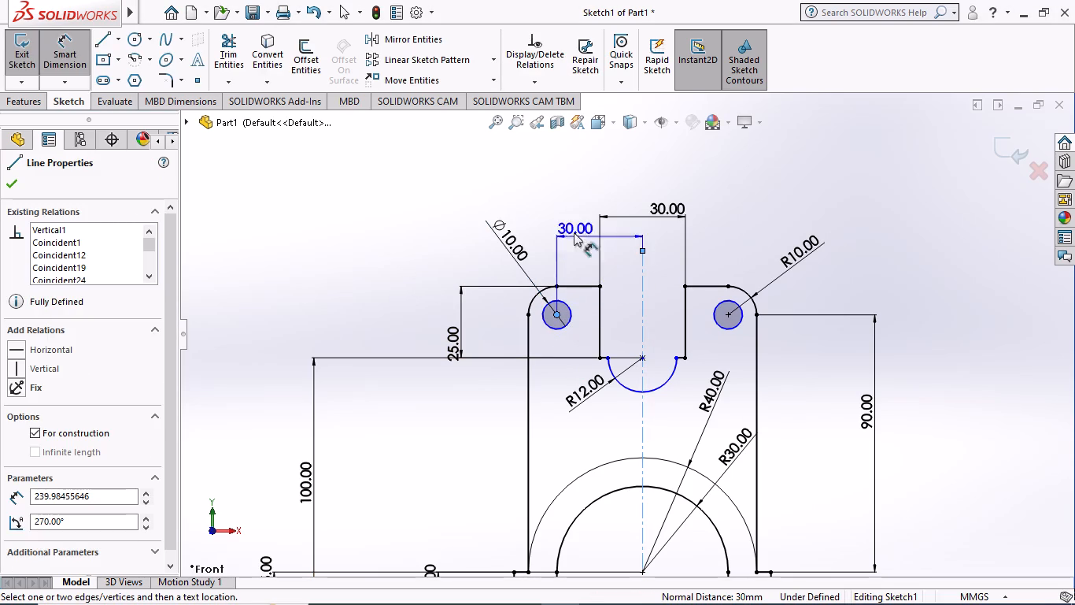
pyautogui.click(590, 175)
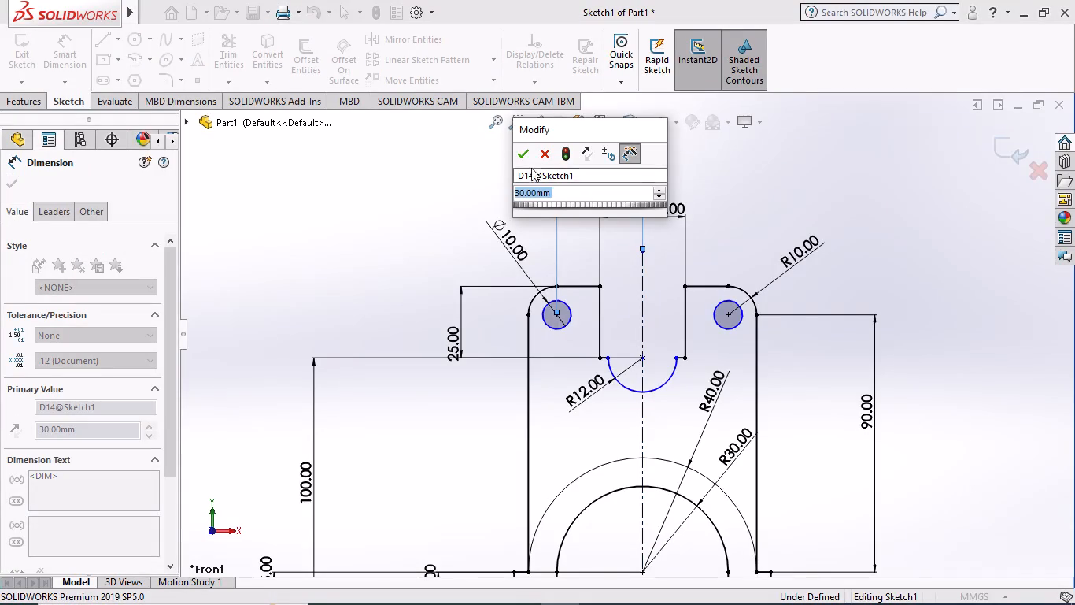
pyautogui.click(523, 150)
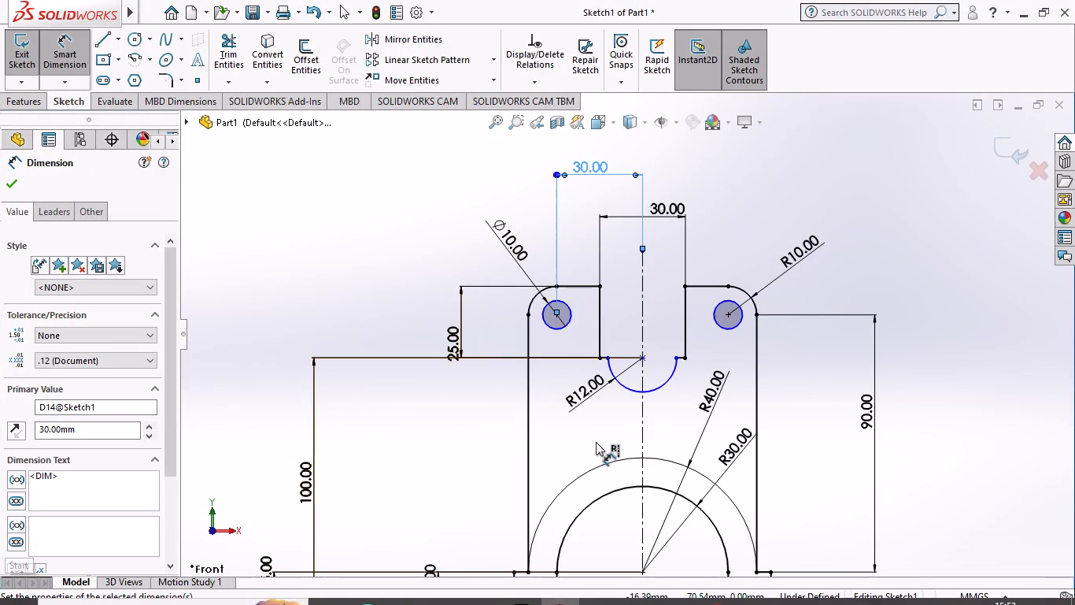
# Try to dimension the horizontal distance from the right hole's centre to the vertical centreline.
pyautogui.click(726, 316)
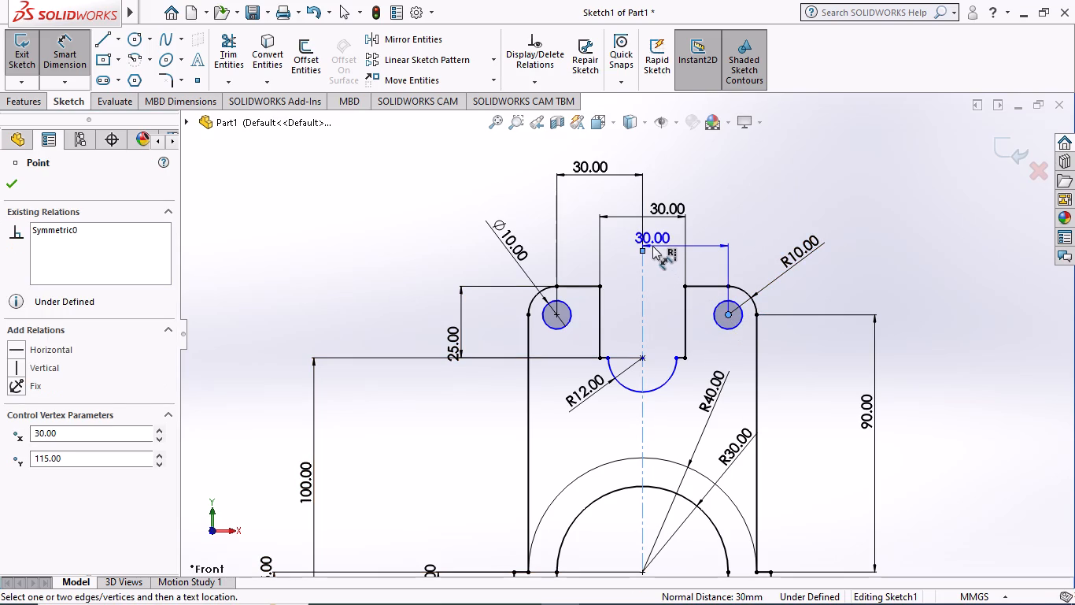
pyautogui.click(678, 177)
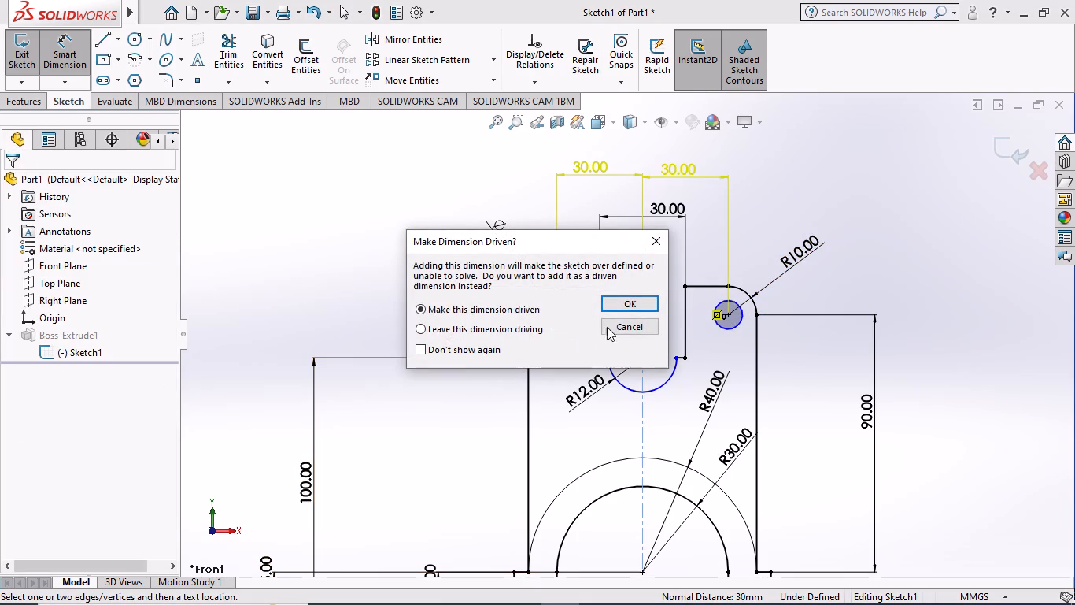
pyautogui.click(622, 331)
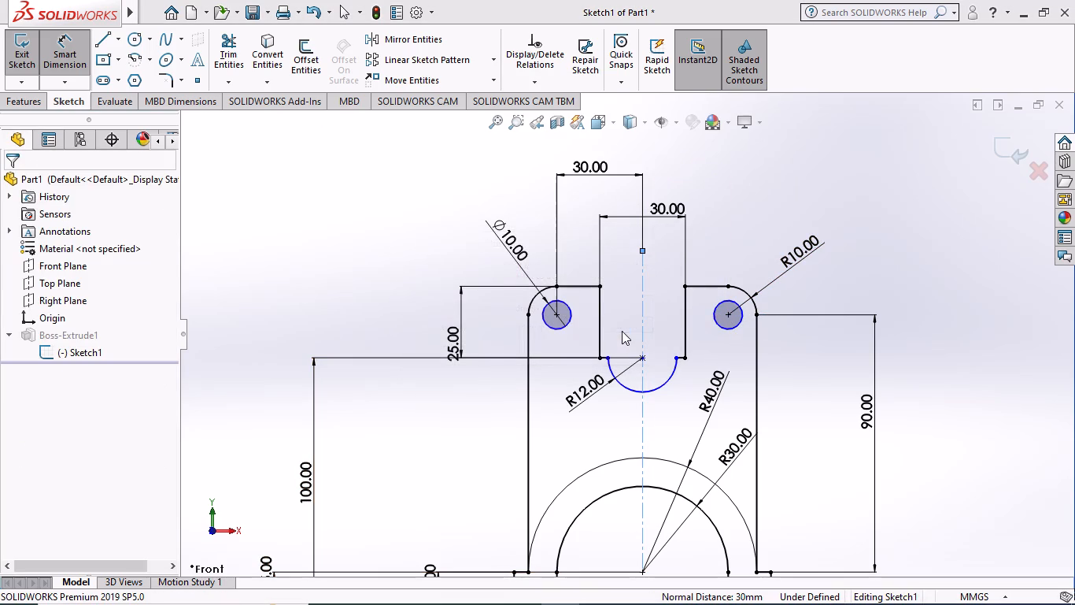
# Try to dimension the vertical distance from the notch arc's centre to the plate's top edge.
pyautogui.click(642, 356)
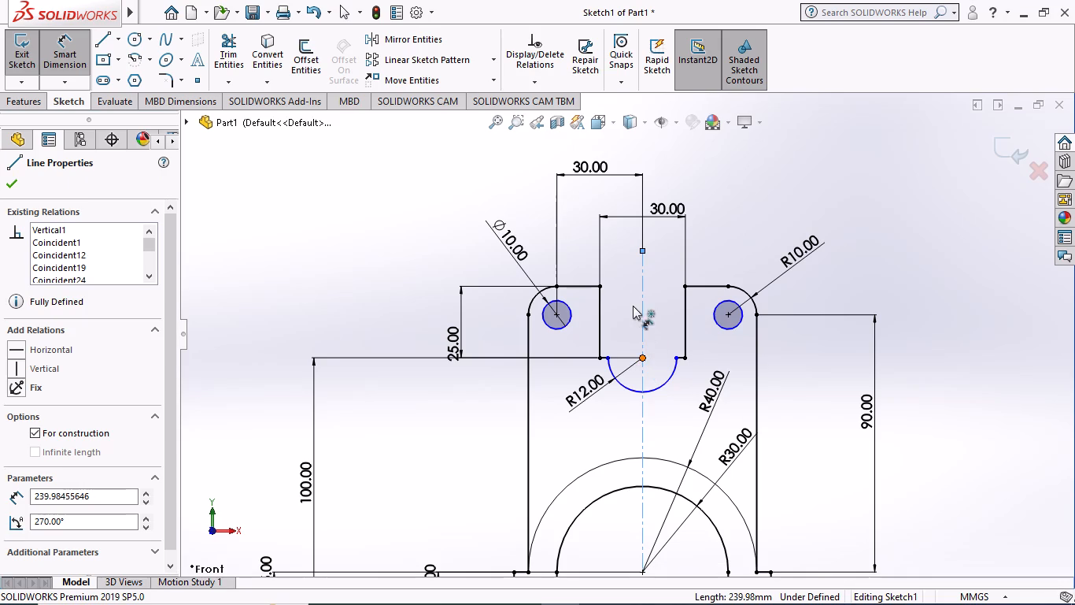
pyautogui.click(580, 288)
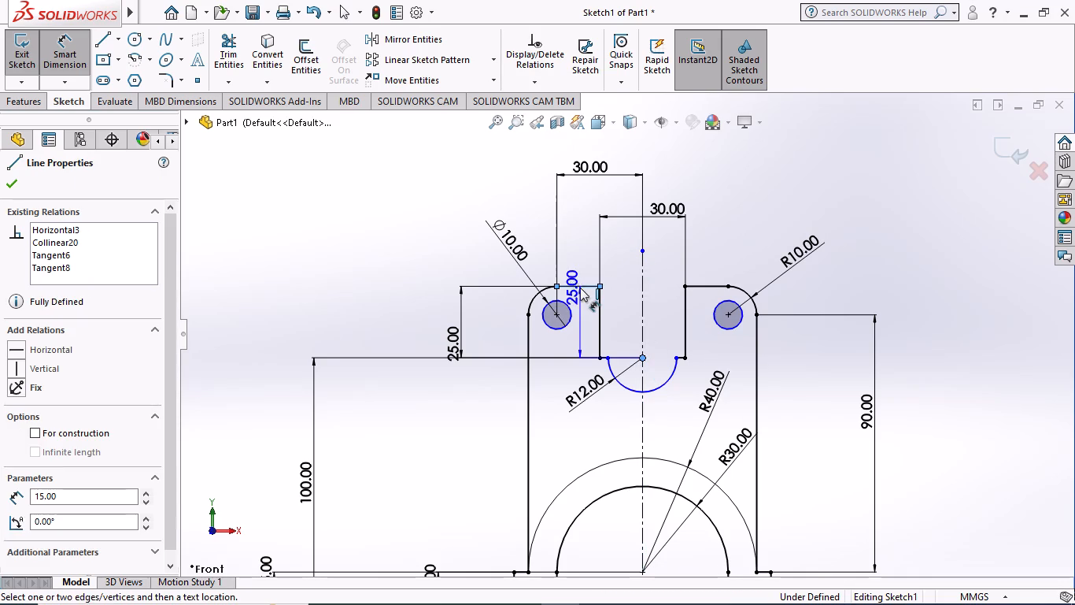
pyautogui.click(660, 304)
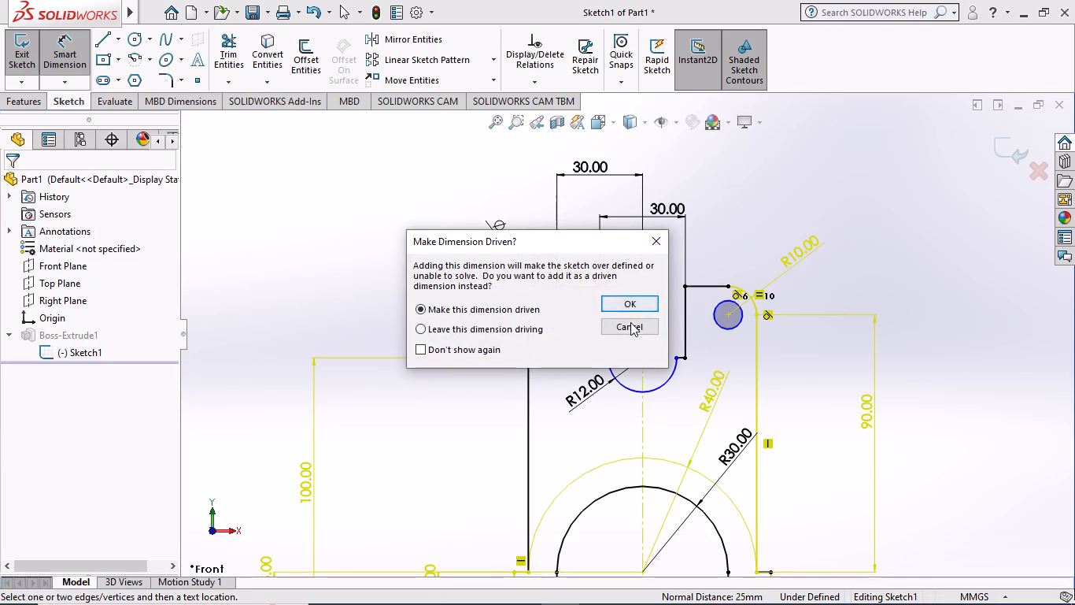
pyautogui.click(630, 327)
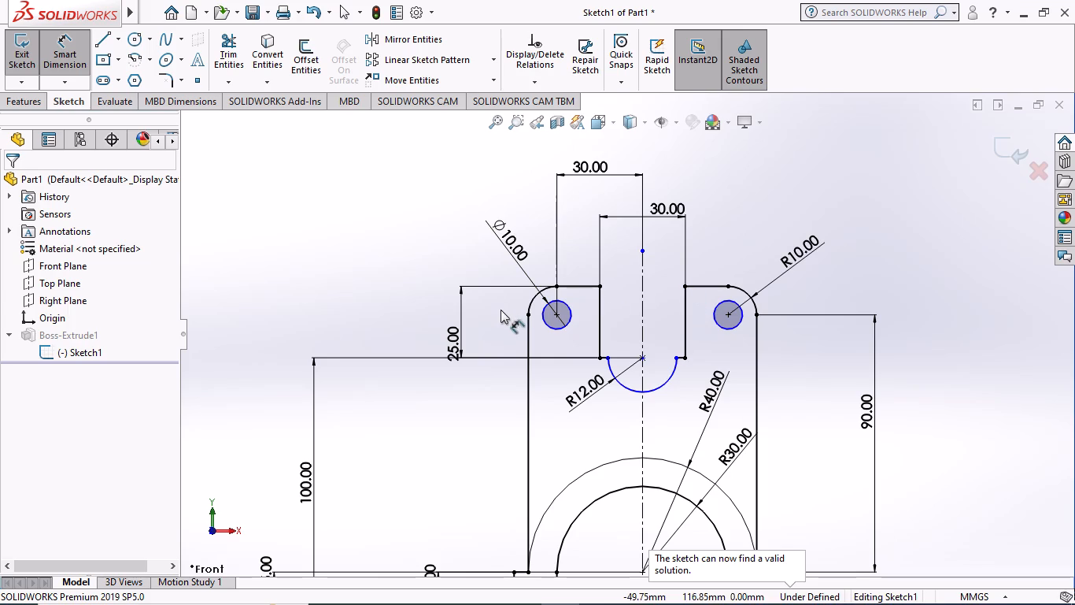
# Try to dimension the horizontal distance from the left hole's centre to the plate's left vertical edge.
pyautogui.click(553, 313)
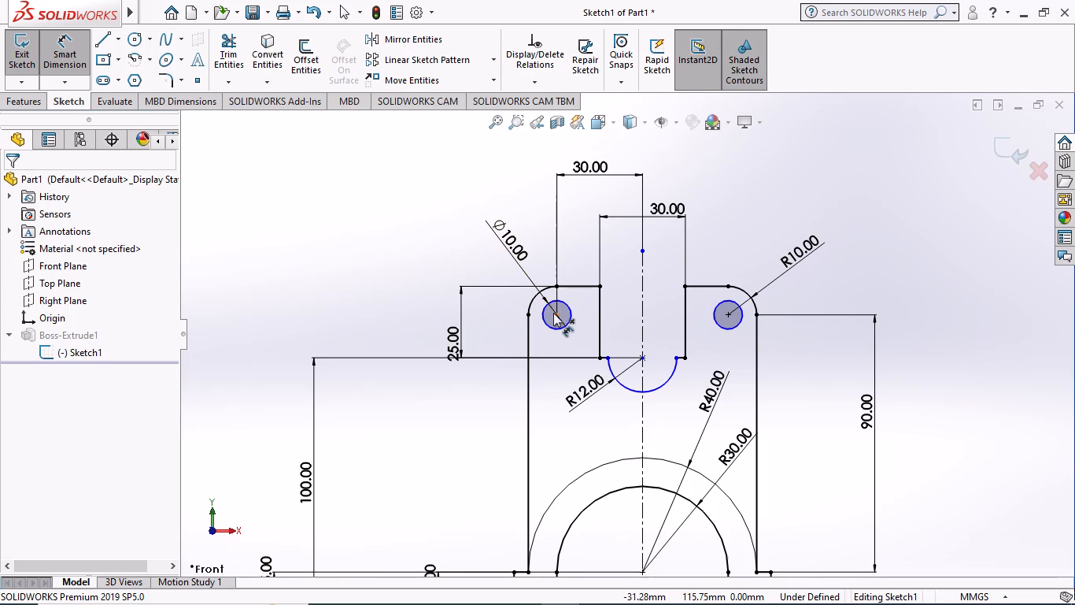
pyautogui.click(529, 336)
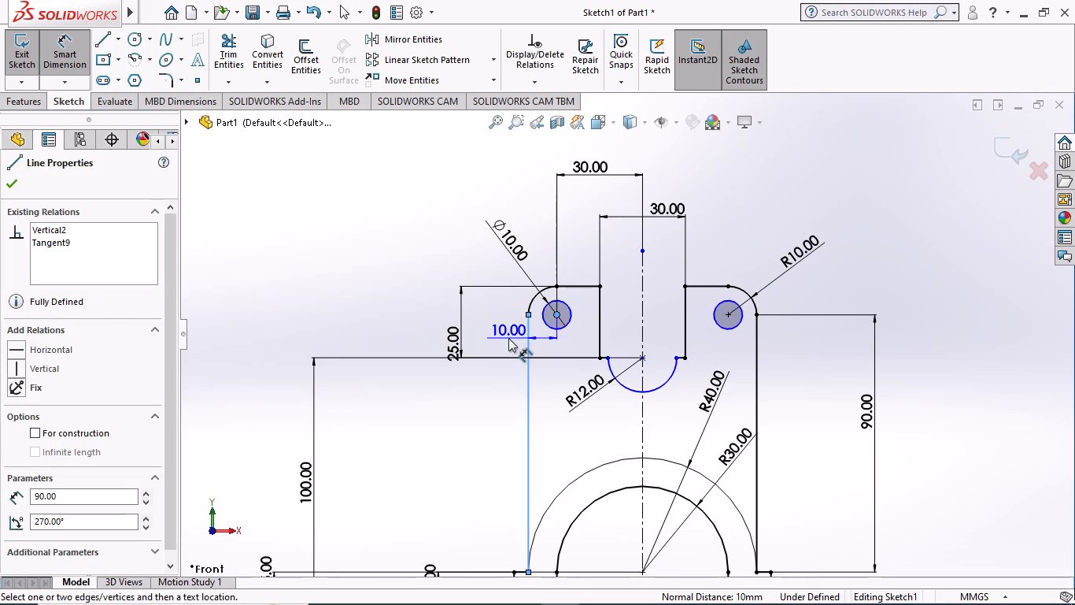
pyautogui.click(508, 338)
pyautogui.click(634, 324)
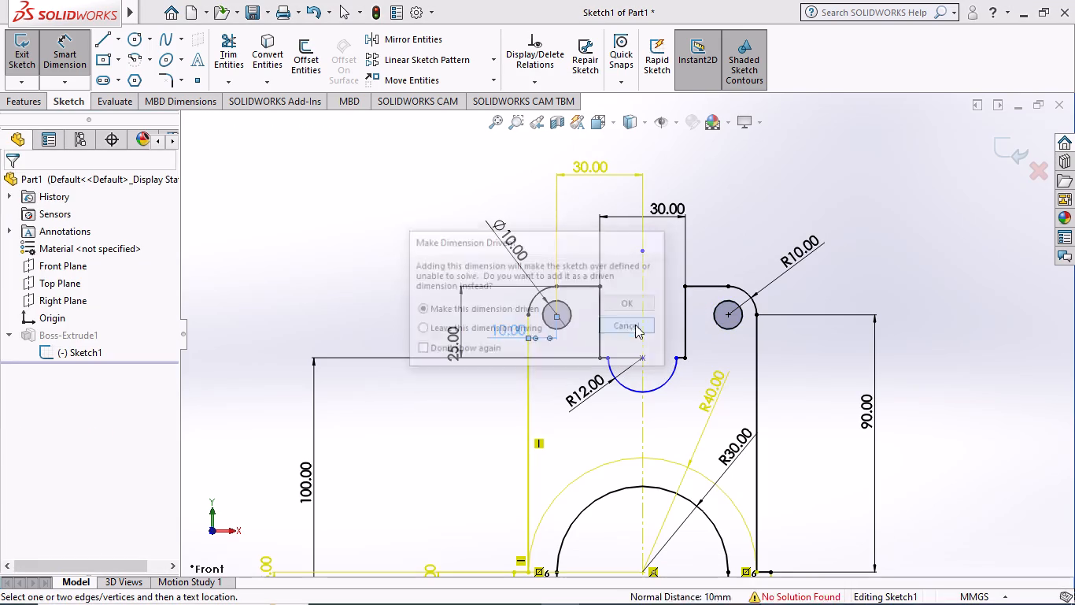
# Dimension the vertical distance from the left hole's centre to the plate's top edge at 10 mm.
pyautogui.click(556, 314)
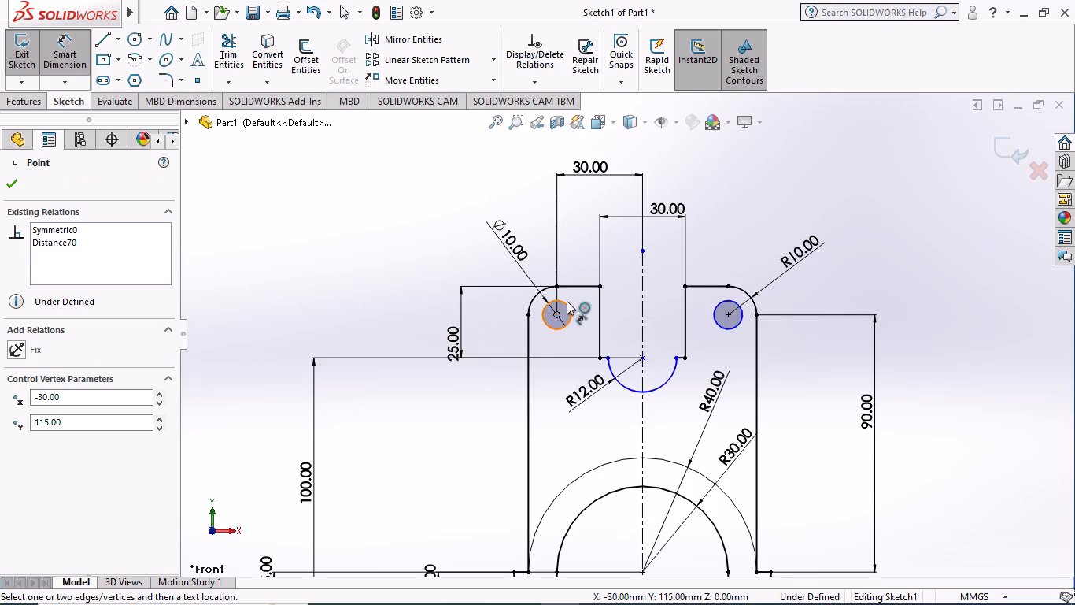
pyautogui.click(571, 287)
pyautogui.click(505, 310)
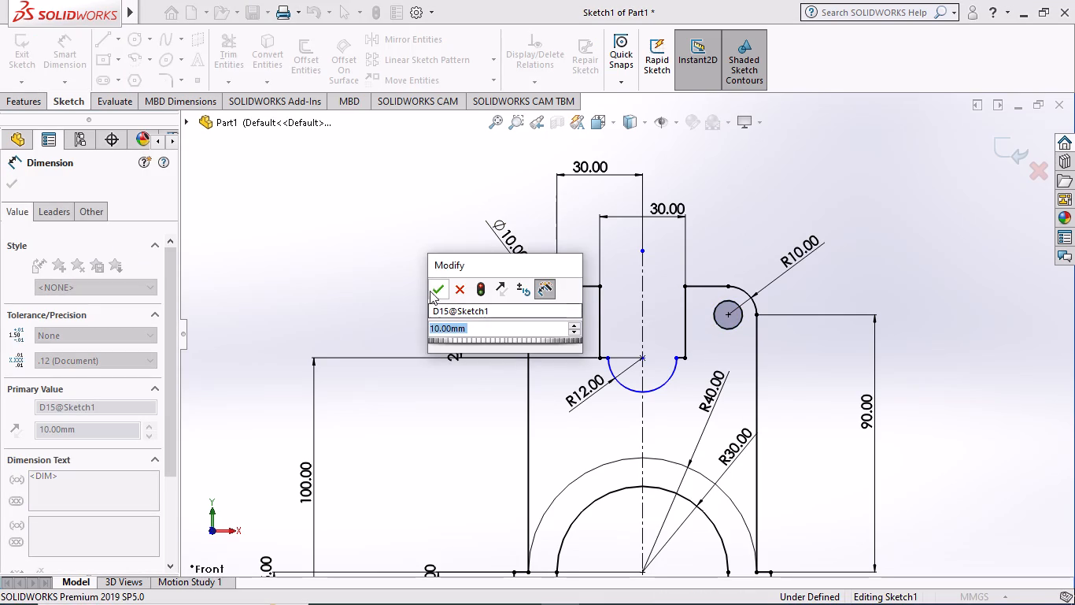
pyautogui.click(430, 288)
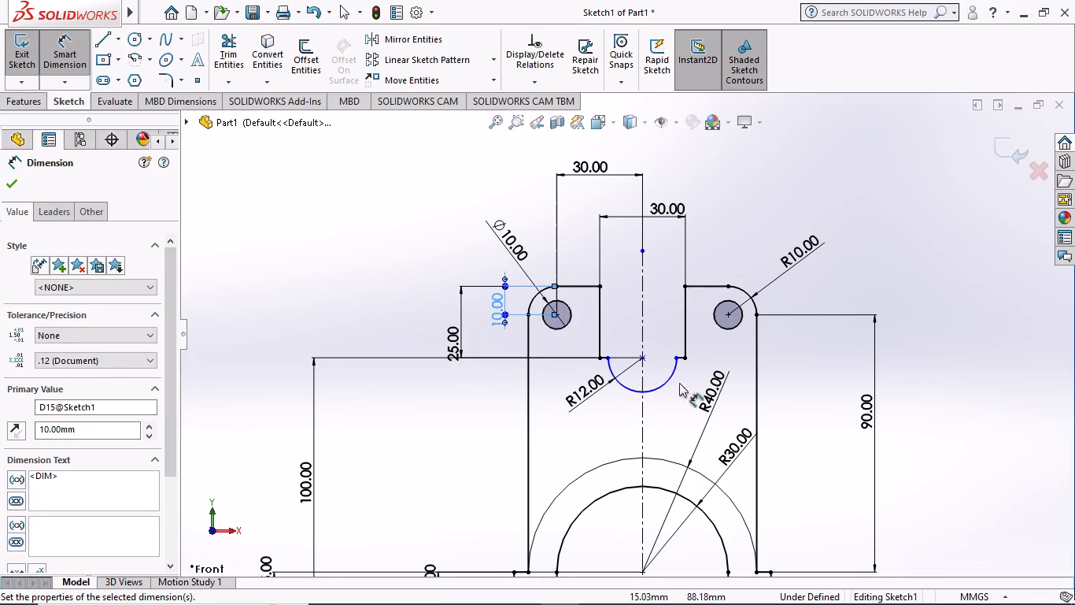
pyautogui.scroll(-2, 652, 368)
pyautogui.scroll(5, 652, 368)
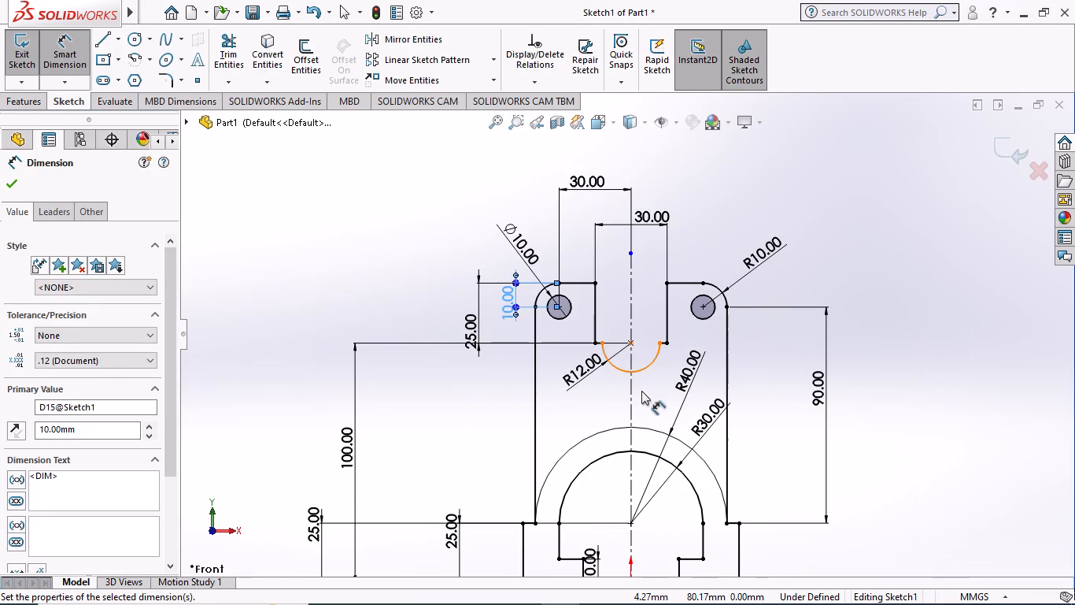
pyautogui.scroll(-3, 642, 360)
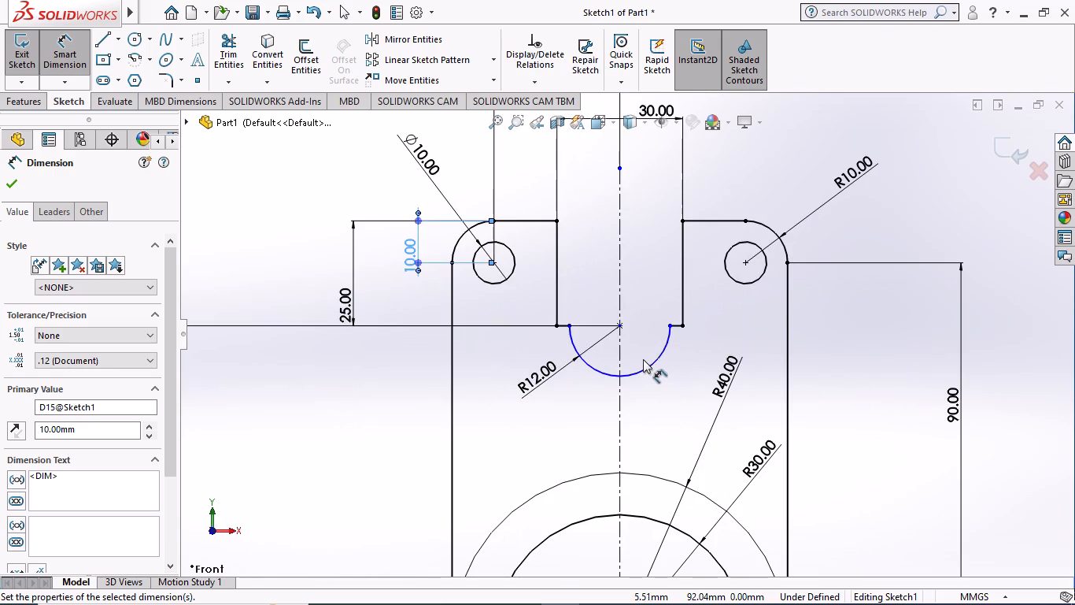
pyautogui.scroll(3, 598, 343)
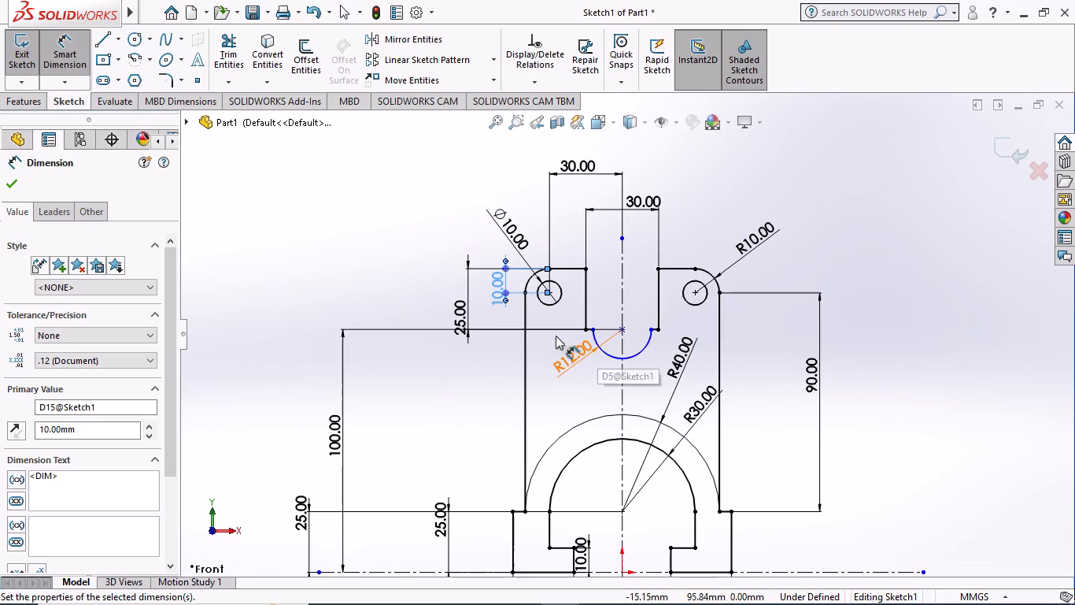
pyautogui.click(13, 186)
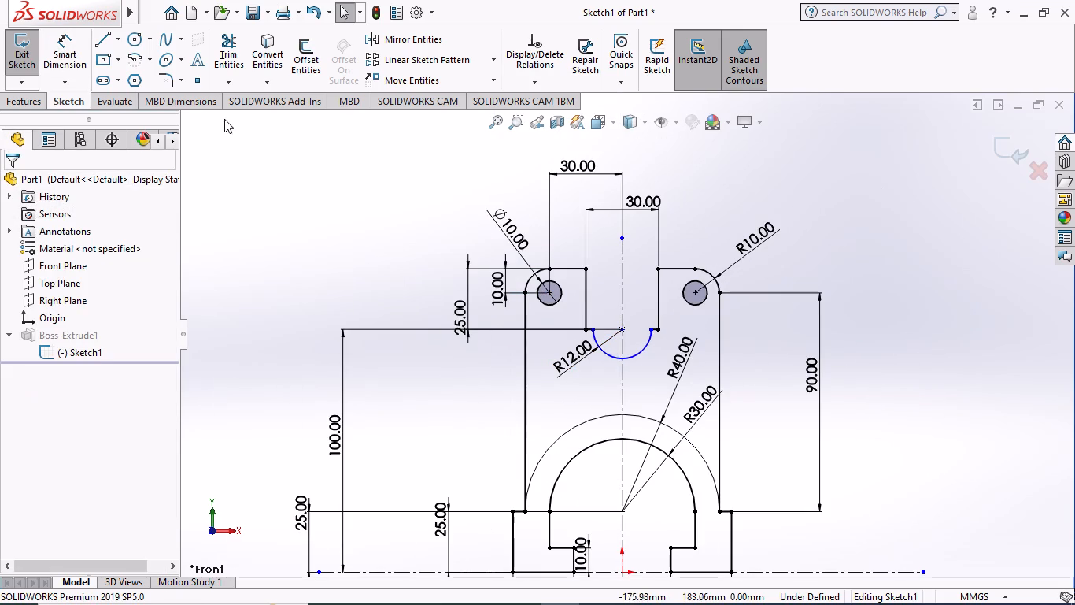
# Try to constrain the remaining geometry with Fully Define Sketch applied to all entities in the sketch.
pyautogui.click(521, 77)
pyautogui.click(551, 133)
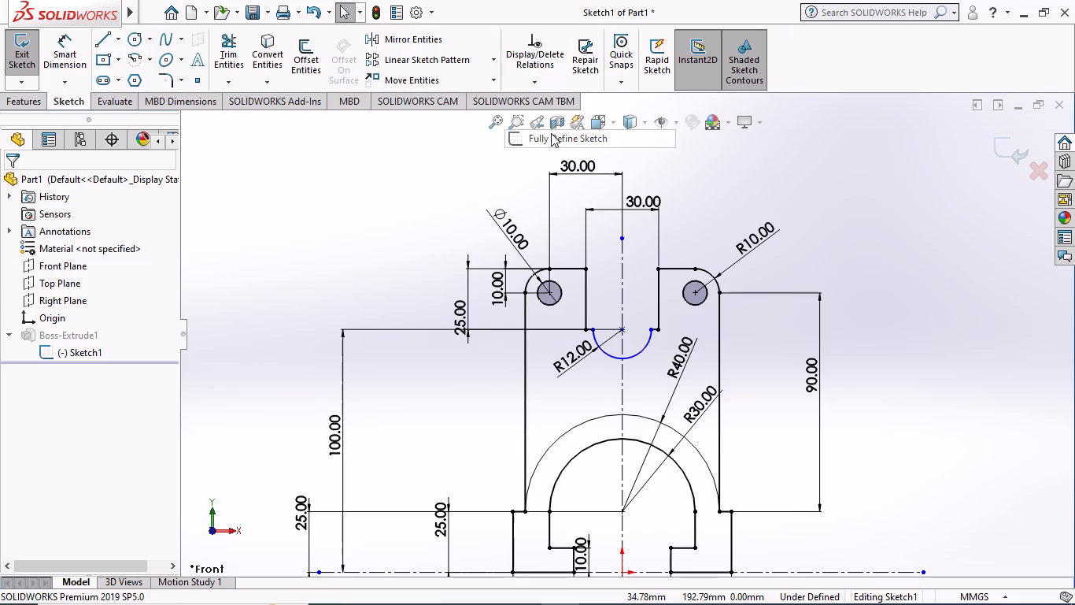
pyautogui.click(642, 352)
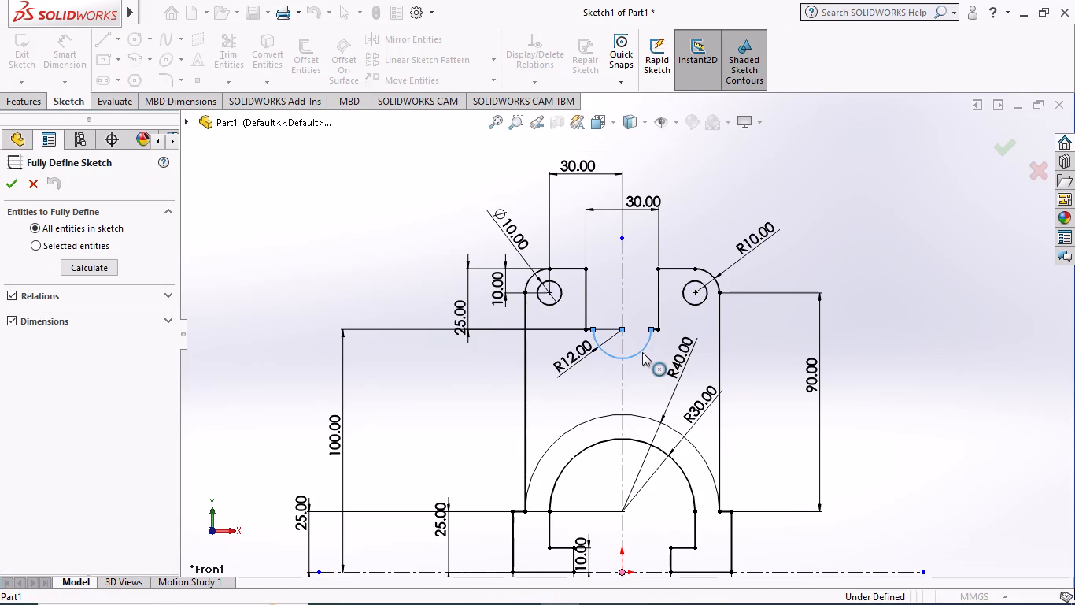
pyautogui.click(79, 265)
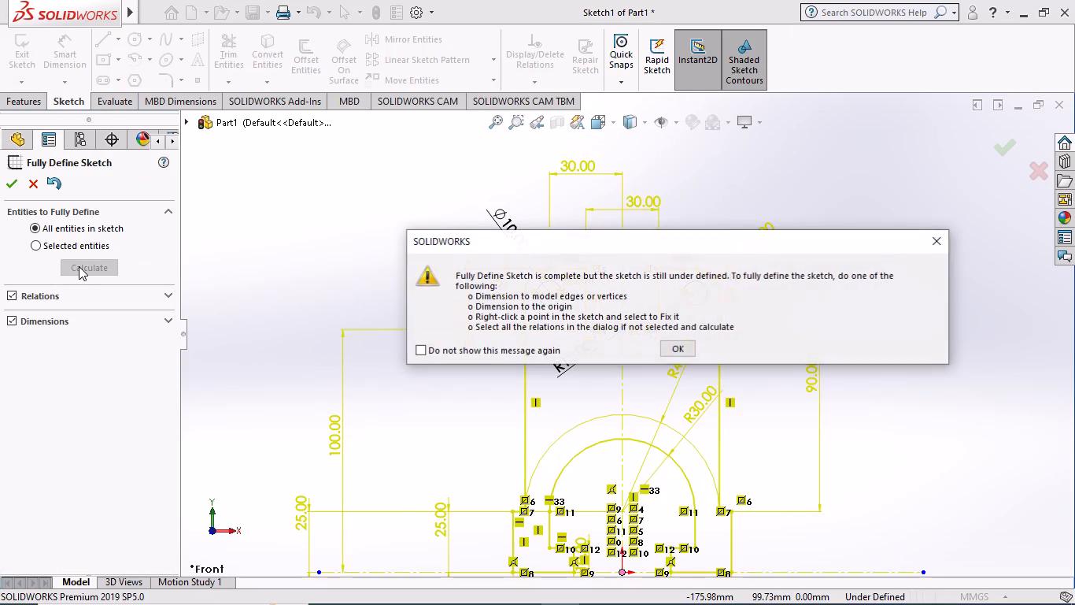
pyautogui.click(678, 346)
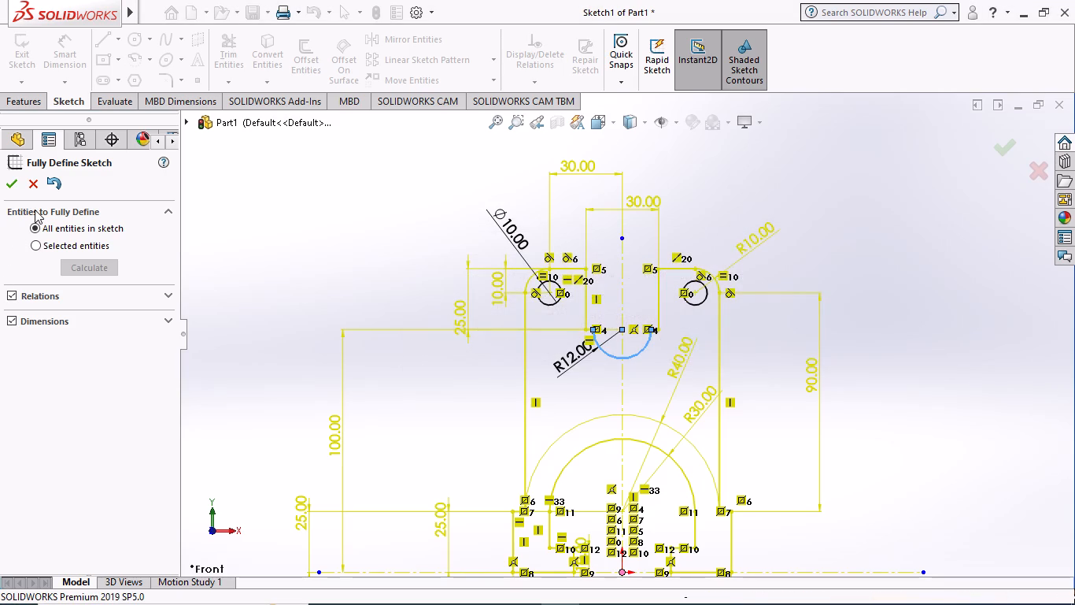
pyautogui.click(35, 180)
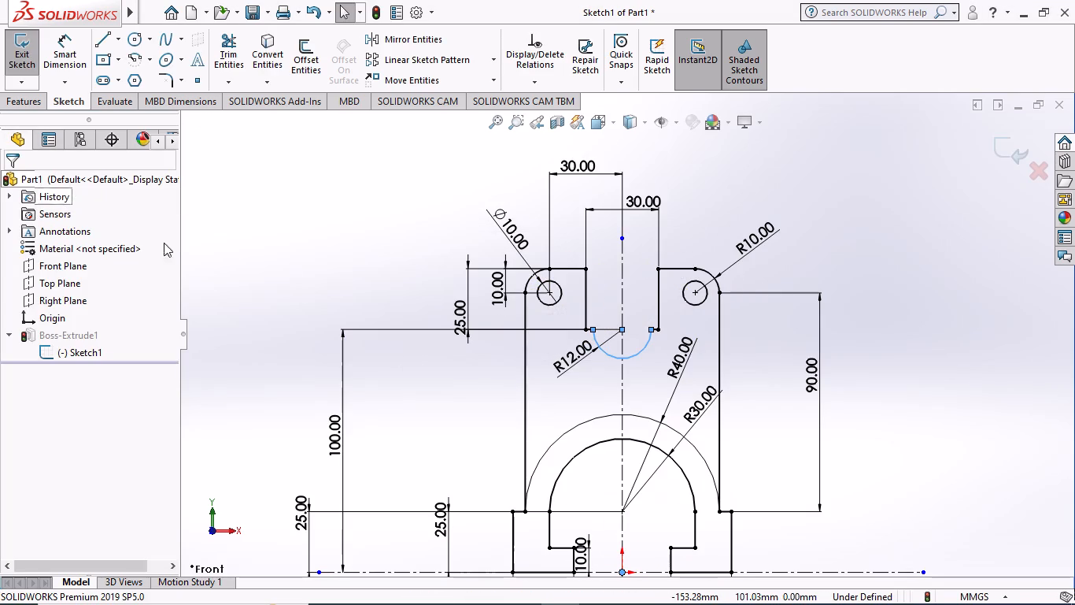
# Delete the R12 arc at the bottom of the notch together with its radius dimension.
pyautogui.scroll(1, 634, 362)
pyautogui.scroll(-5, 641, 336)
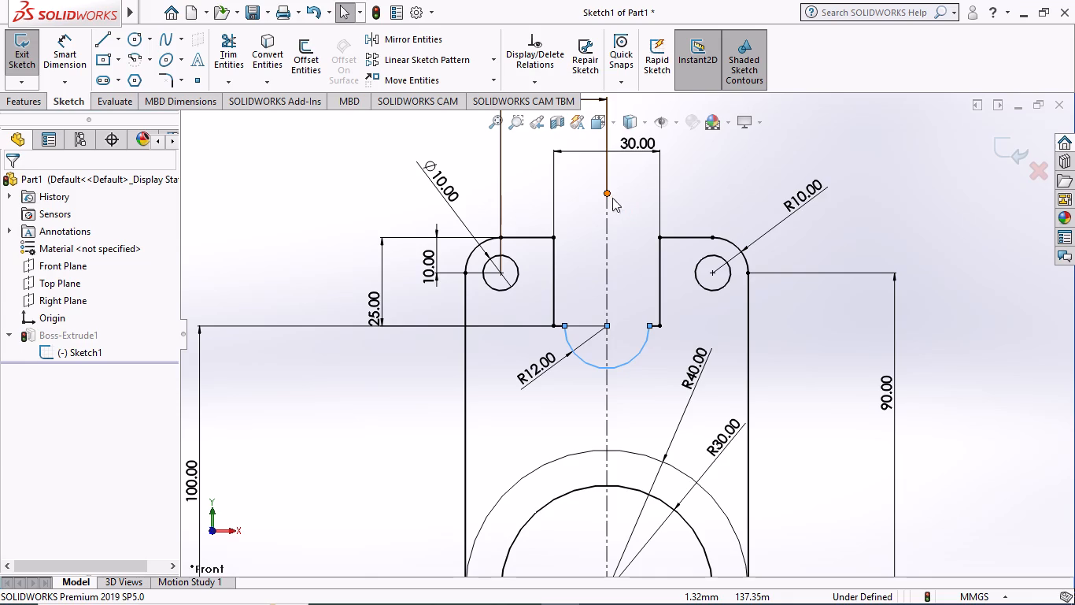
pyautogui.scroll(2, 611, 321)
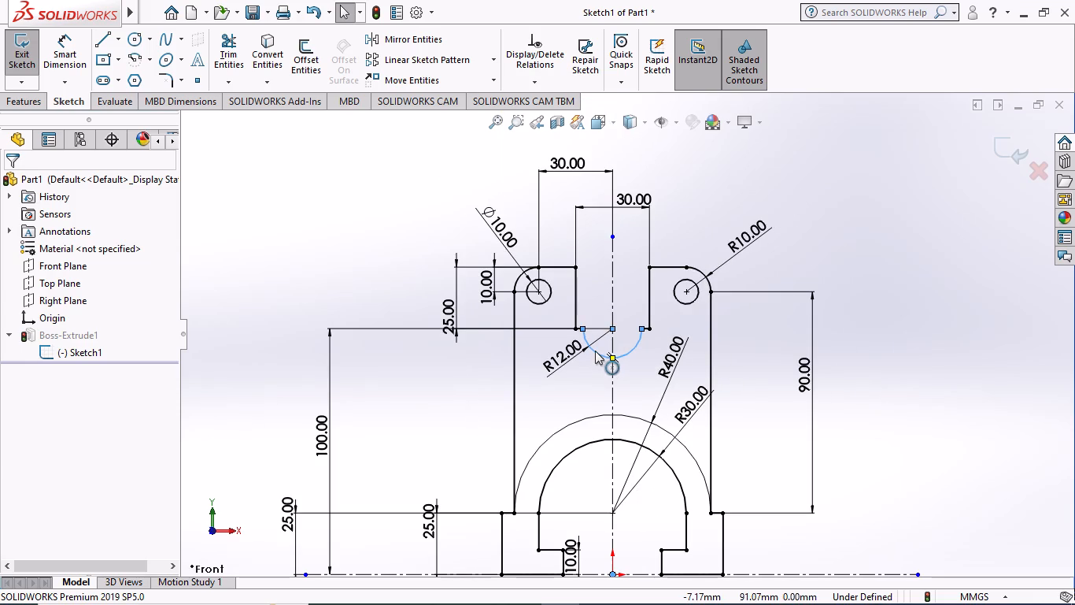
pyautogui.rightClick(595, 351)
pyautogui.click(231, 255)
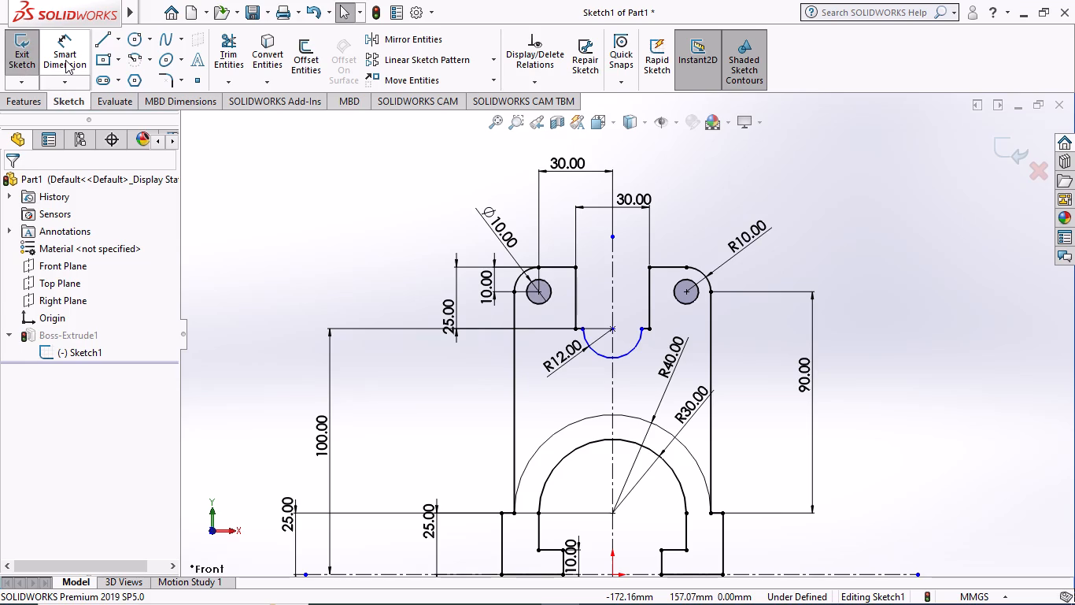
pyautogui.rightClick(597, 353)
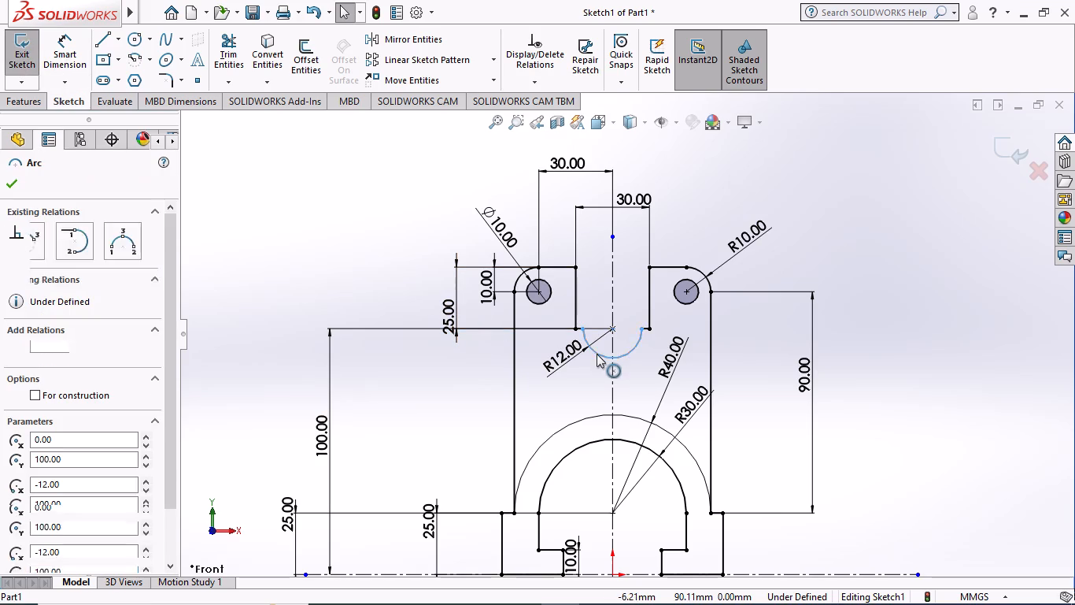
pyautogui.click(628, 525)
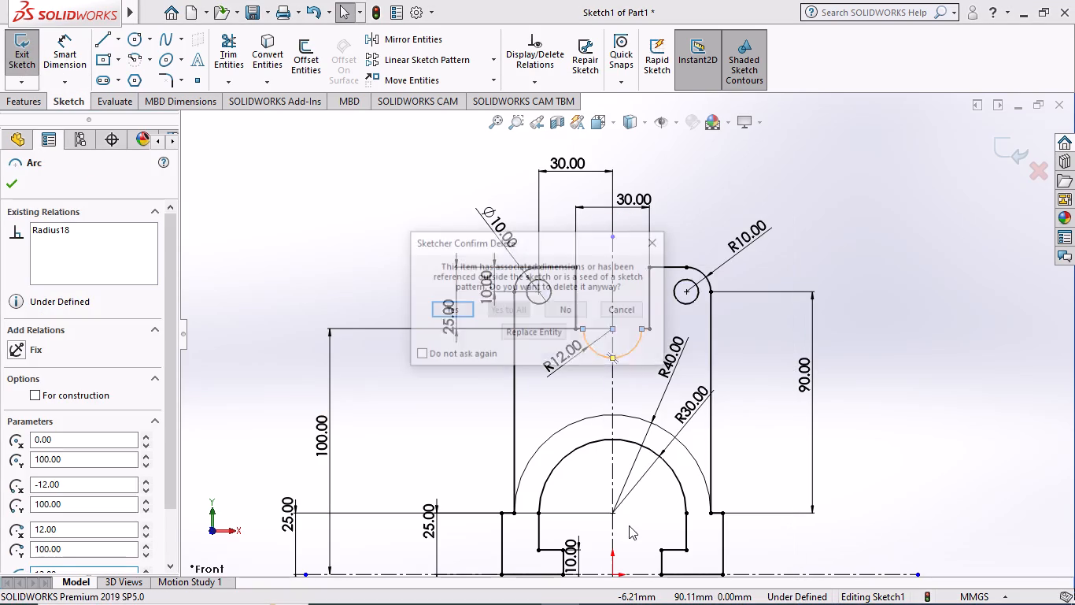
pyautogui.click(449, 307)
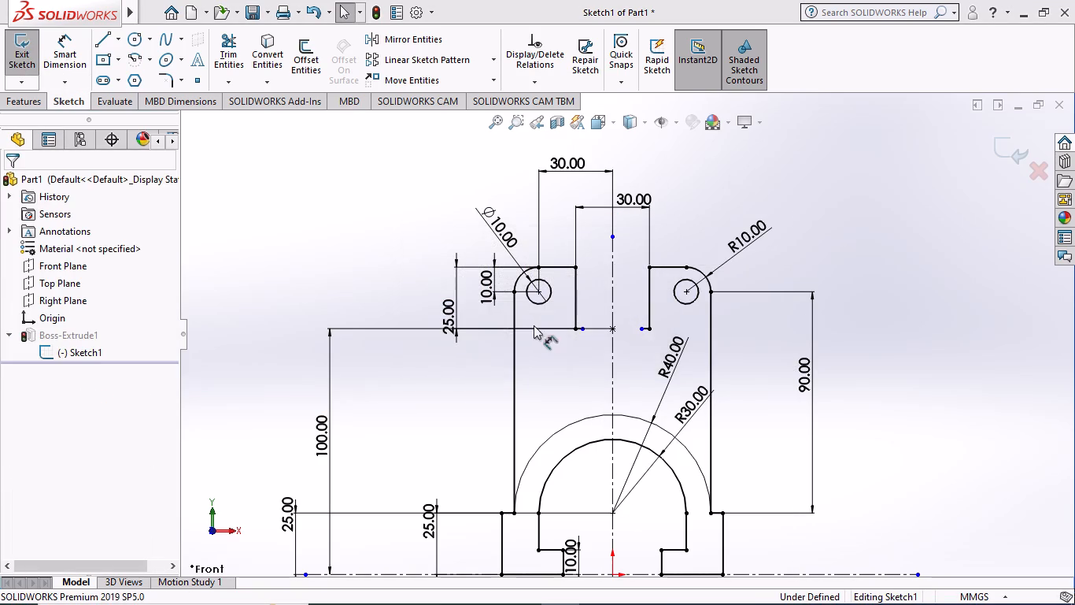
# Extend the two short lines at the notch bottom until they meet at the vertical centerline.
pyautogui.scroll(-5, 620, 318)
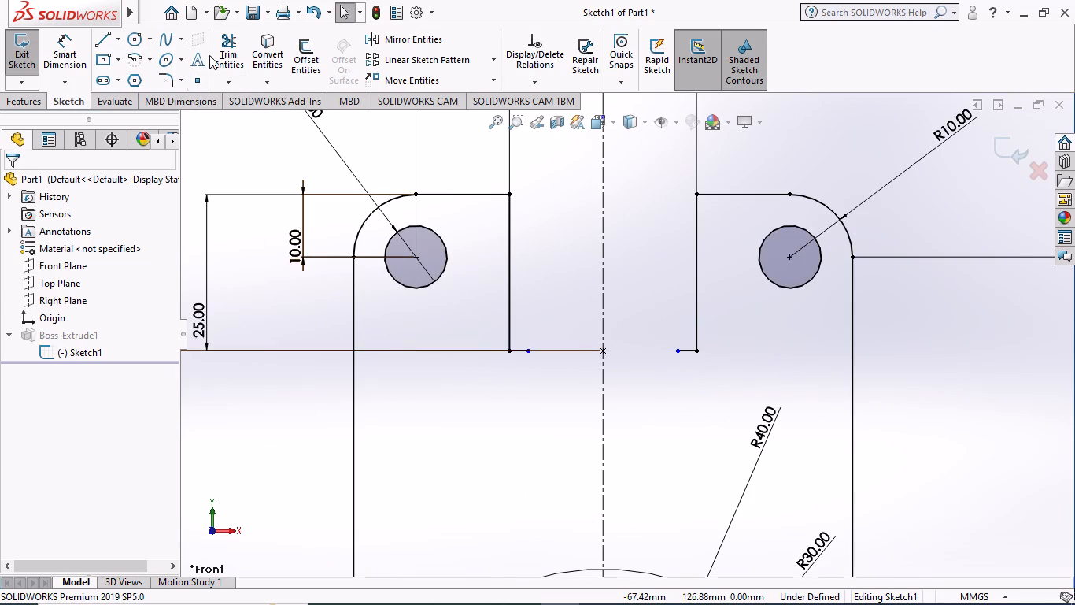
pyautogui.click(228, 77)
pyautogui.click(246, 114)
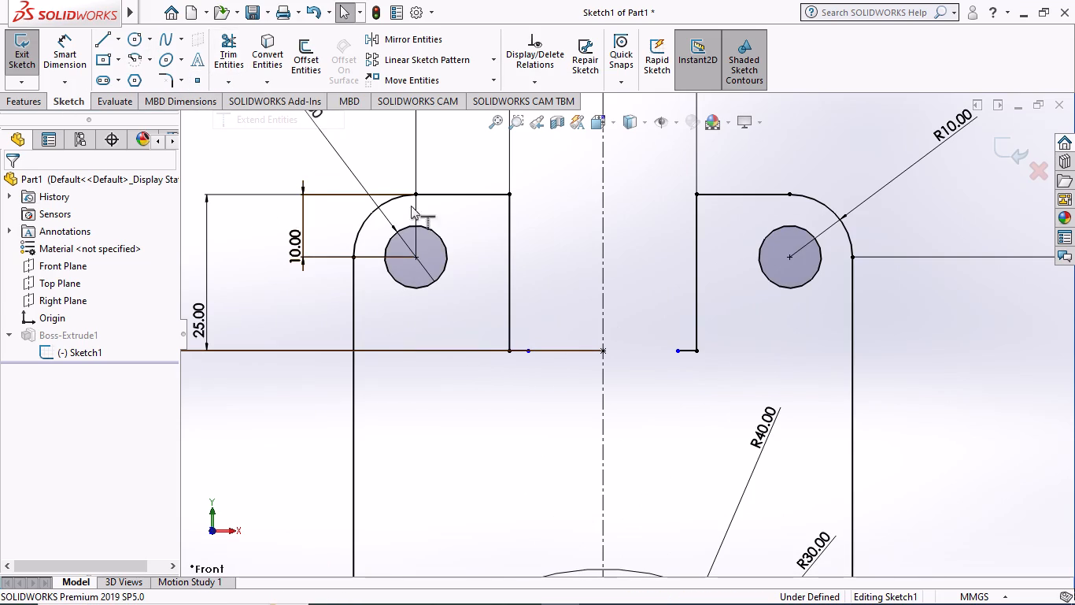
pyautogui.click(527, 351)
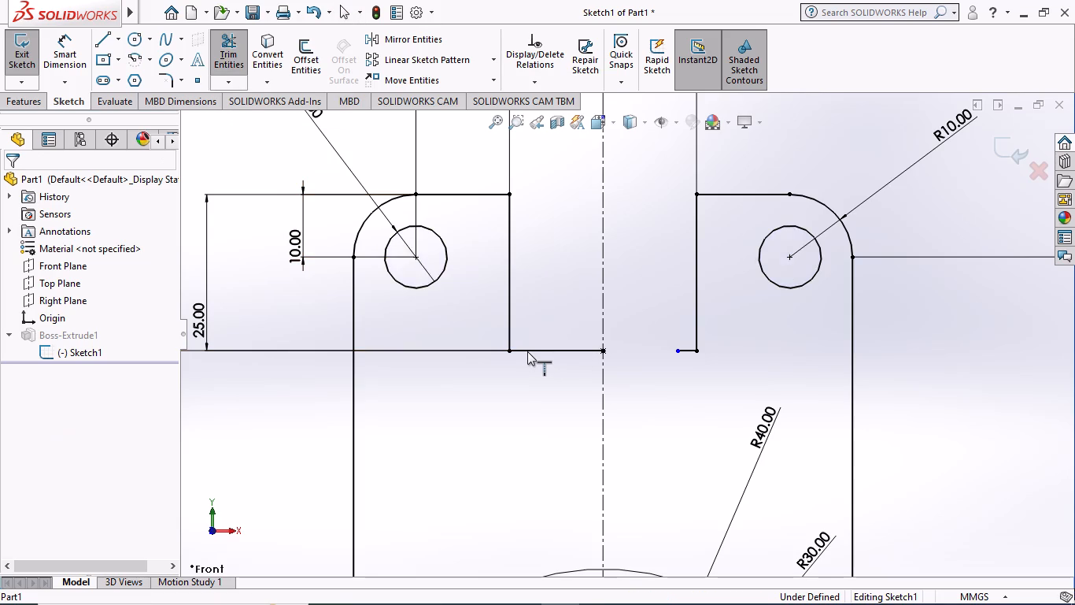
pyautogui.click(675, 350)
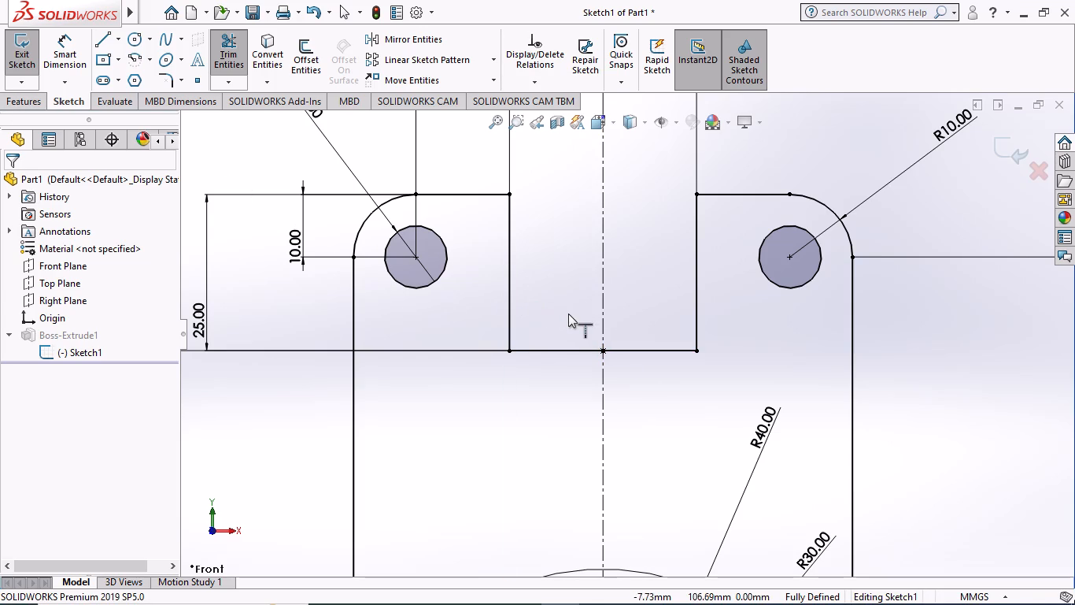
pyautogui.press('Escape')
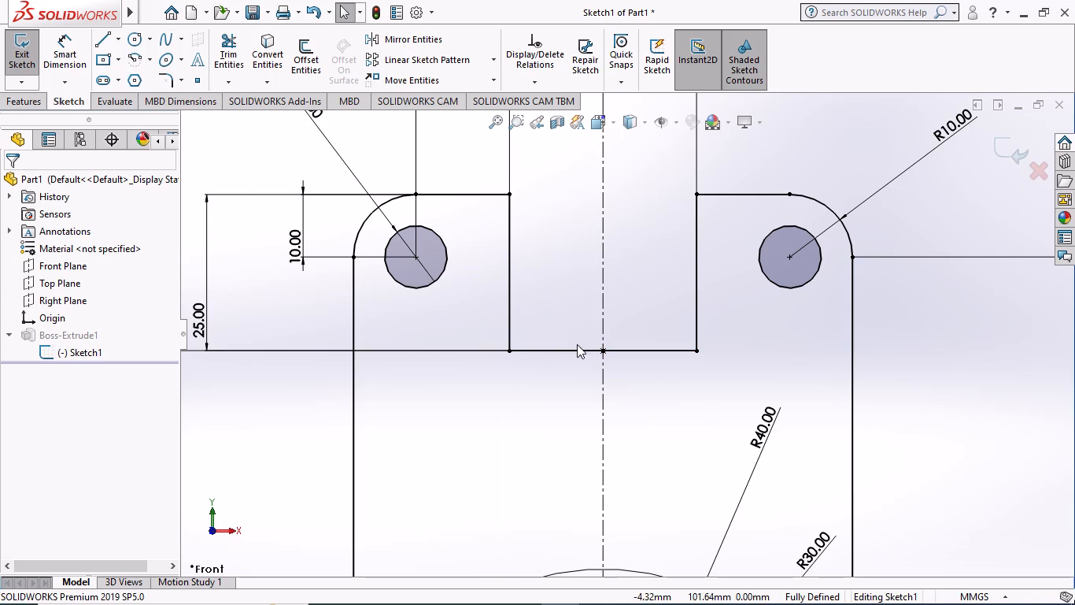
# Trim away both notch-bottom lines and delete the leftover centre point between them on the centerline.
pyautogui.click(216, 57)
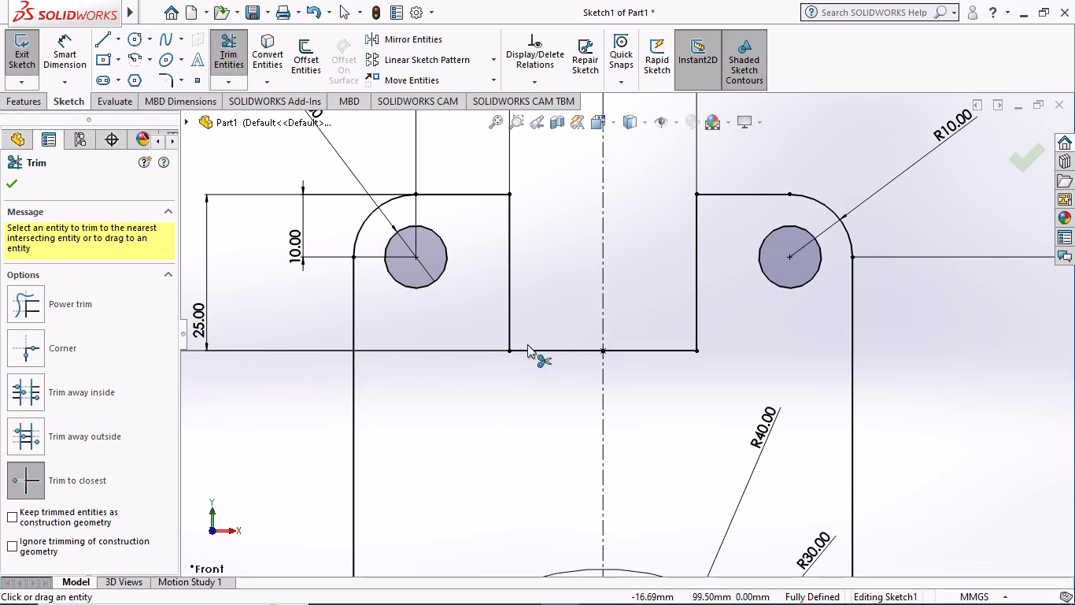
pyautogui.click(545, 351)
pyautogui.click(633, 351)
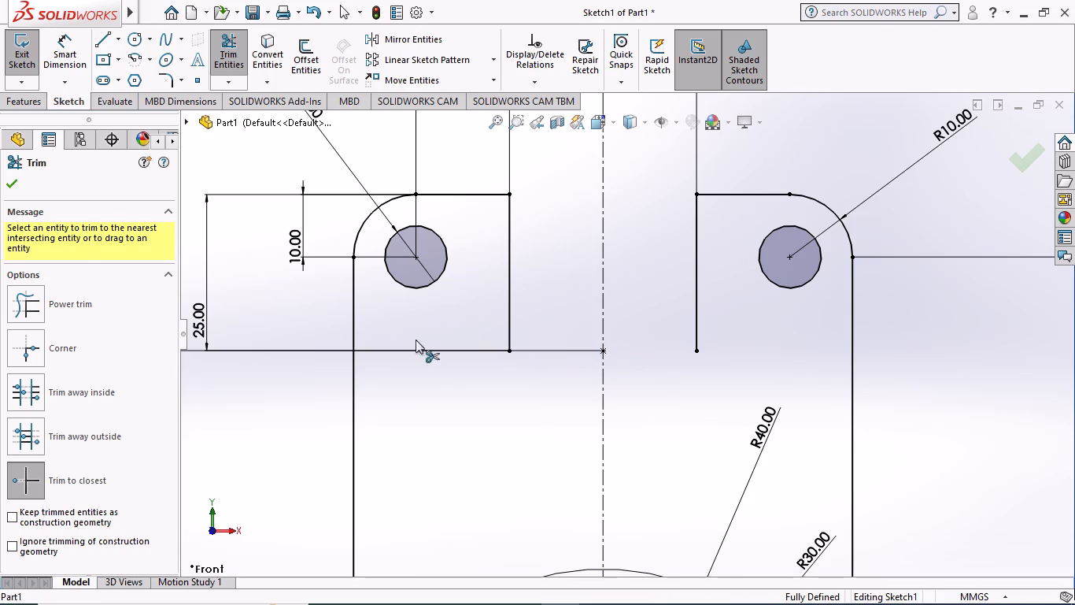
pyautogui.click(6, 184)
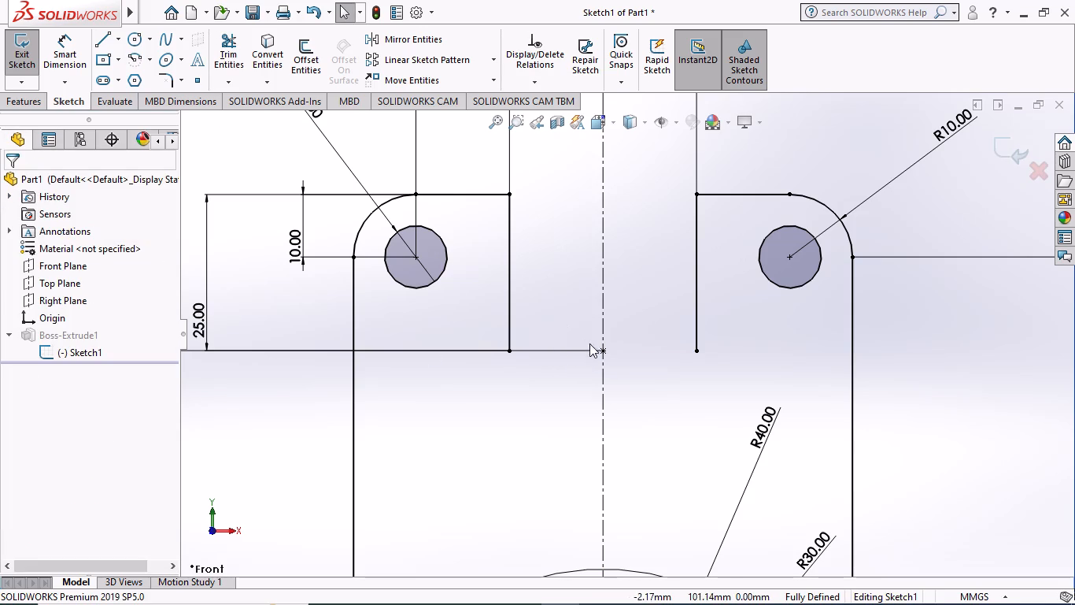
pyautogui.rightClick(602, 347)
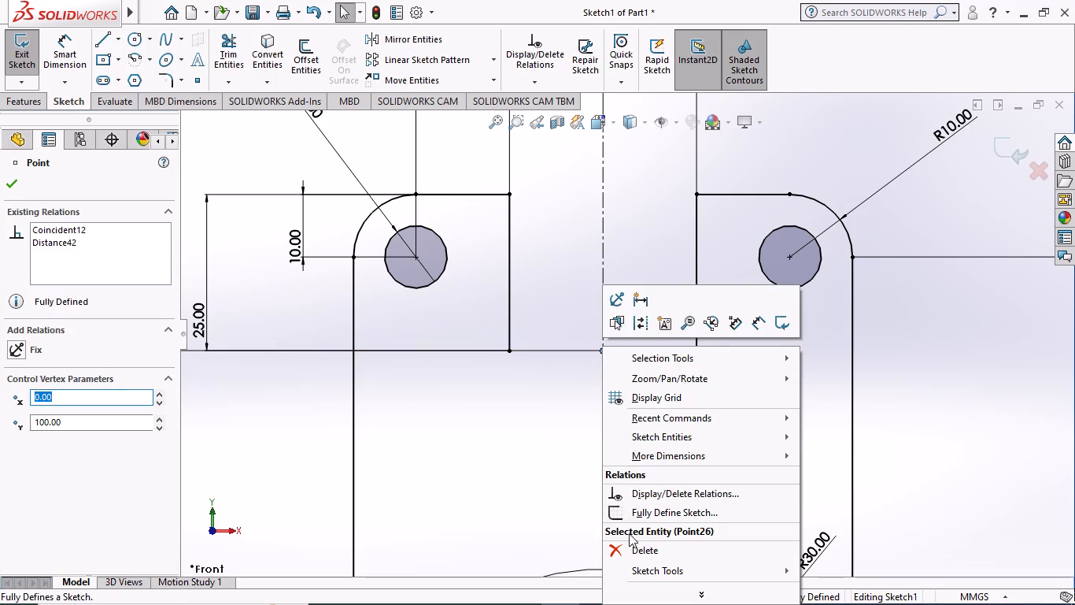
pyautogui.click(634, 547)
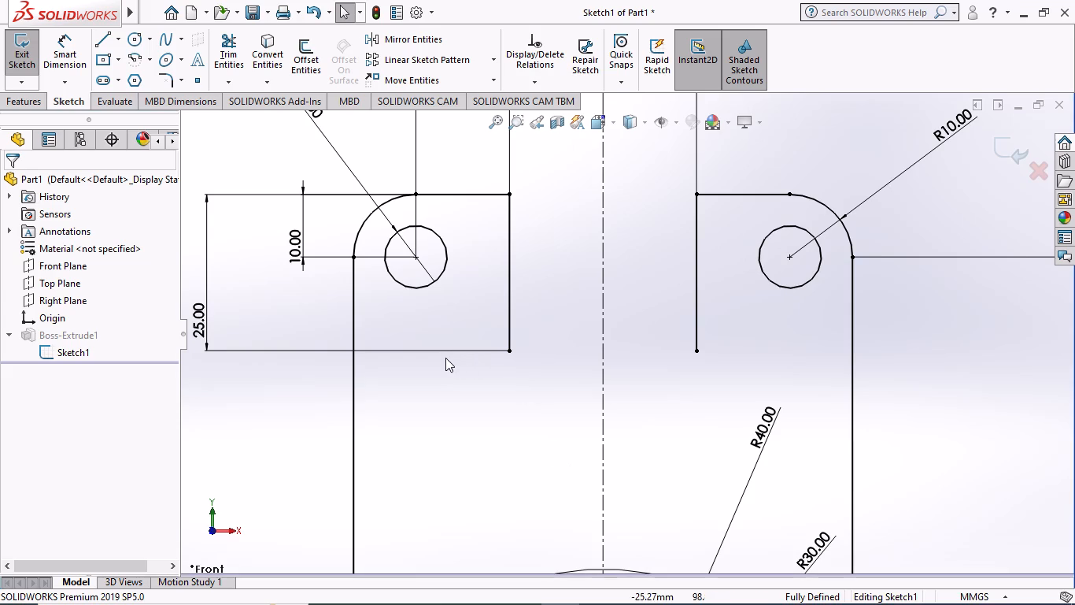
# Draw a 30 mm horizontal line joining the lower ends of the notch's two vertical sides.
pyautogui.scroll(2, 562, 327)
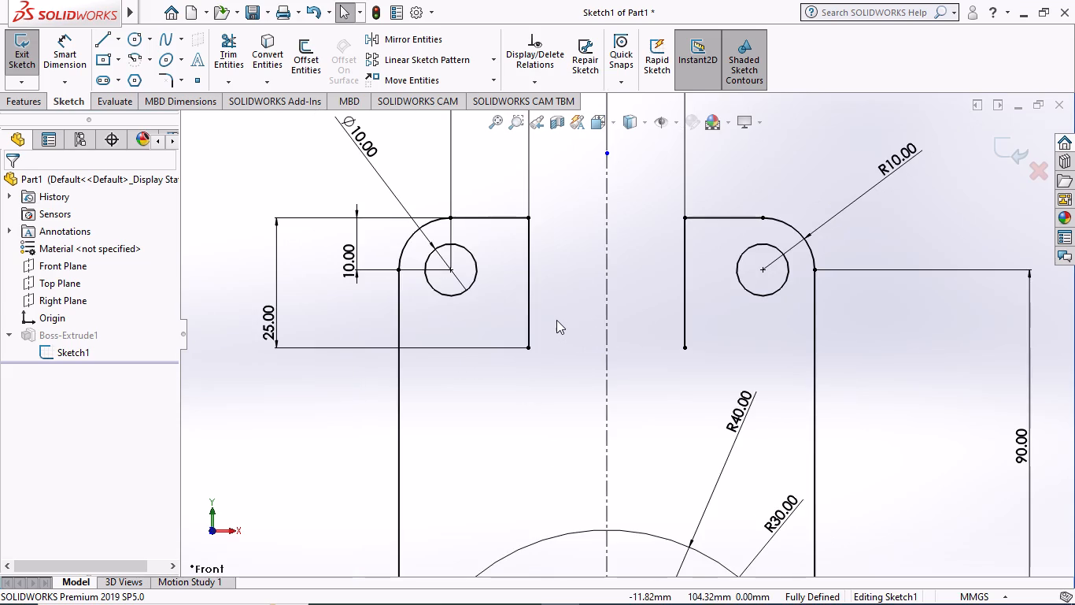
pyautogui.click(96, 37)
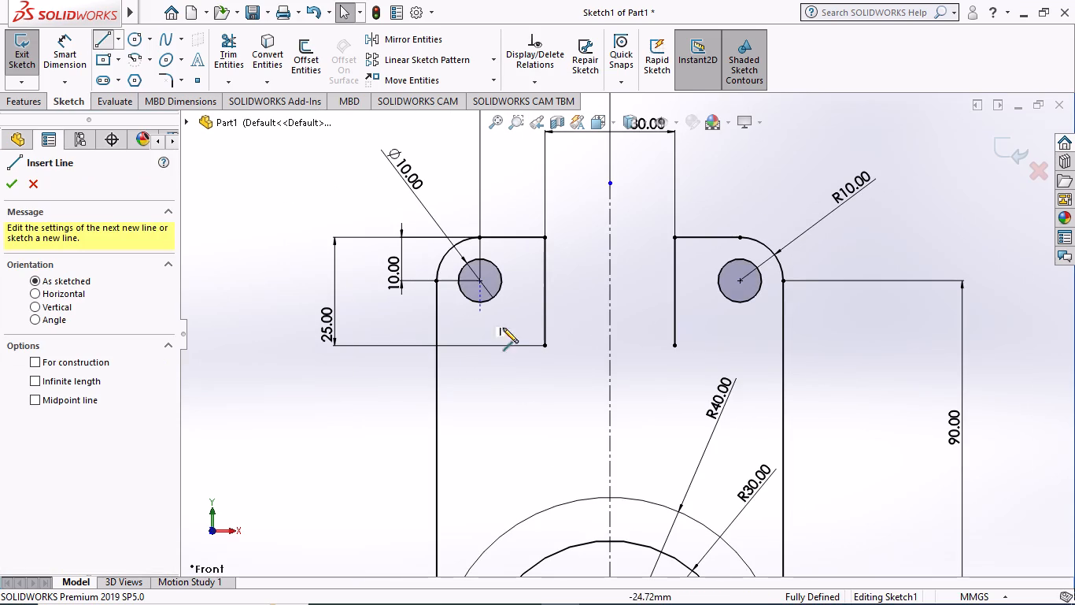
pyautogui.click(546, 347)
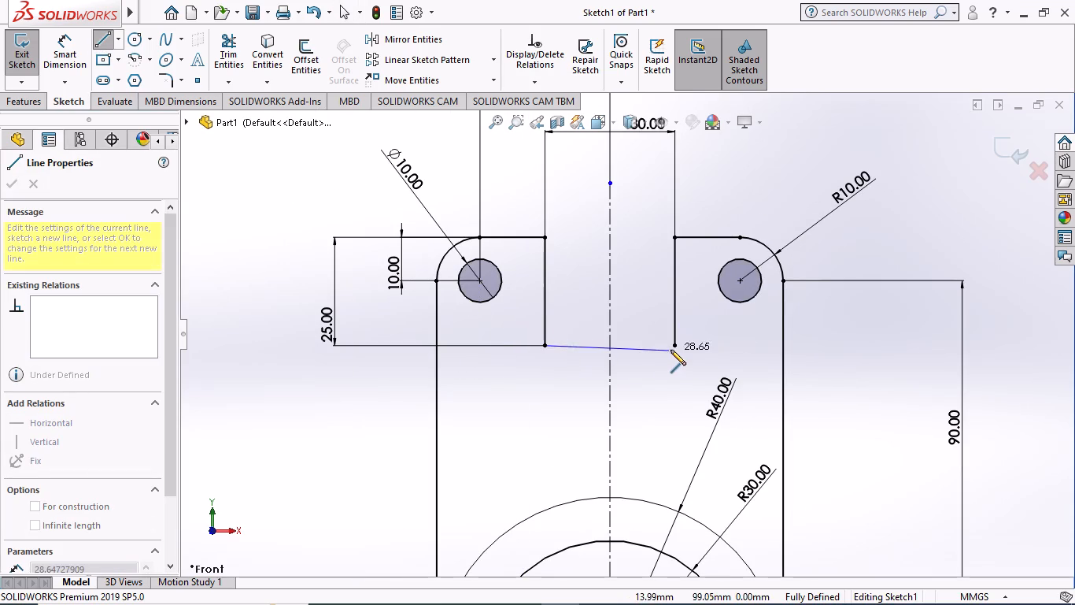
pyautogui.click(674, 347)
pyautogui.press('Escape')
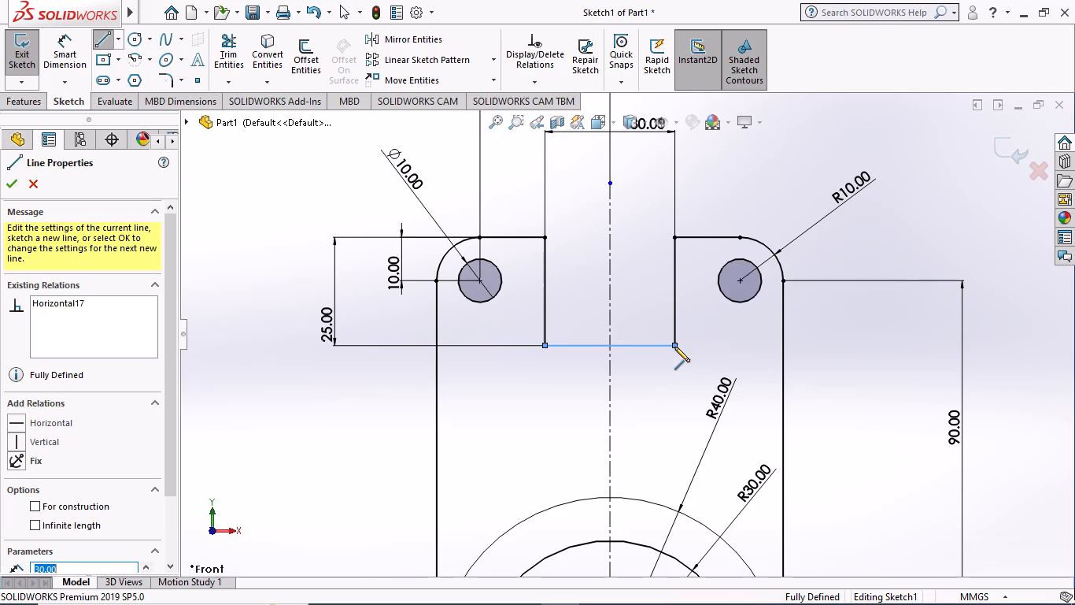
pyautogui.click(9, 187)
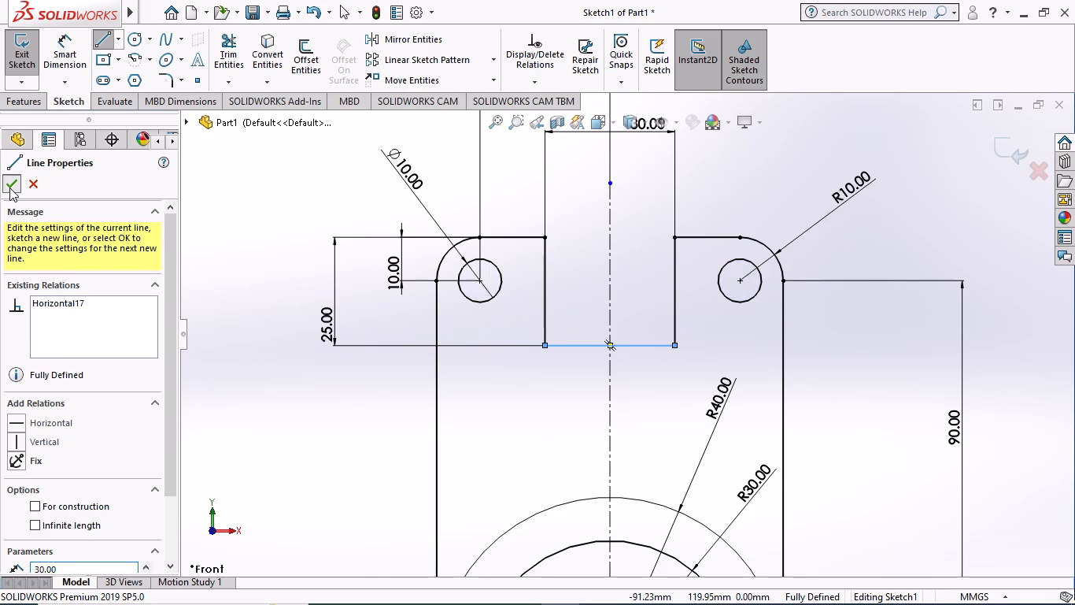
pyautogui.click(11, 181)
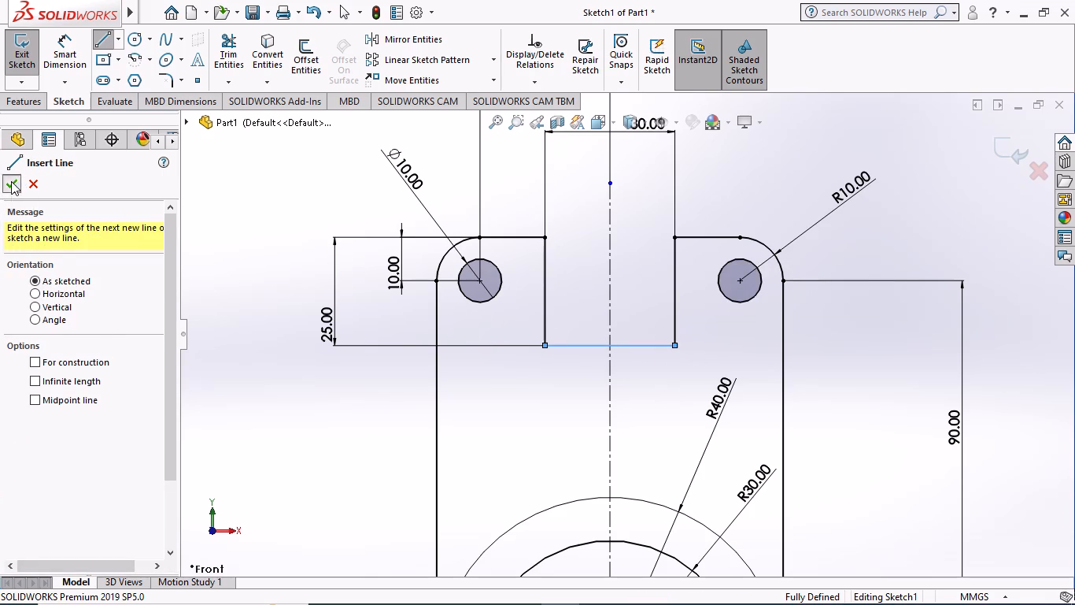
# Sketch a circle about 22.5 mm in diameter centred on the midpoint of the notch's bottom line.
pyautogui.click(129, 40)
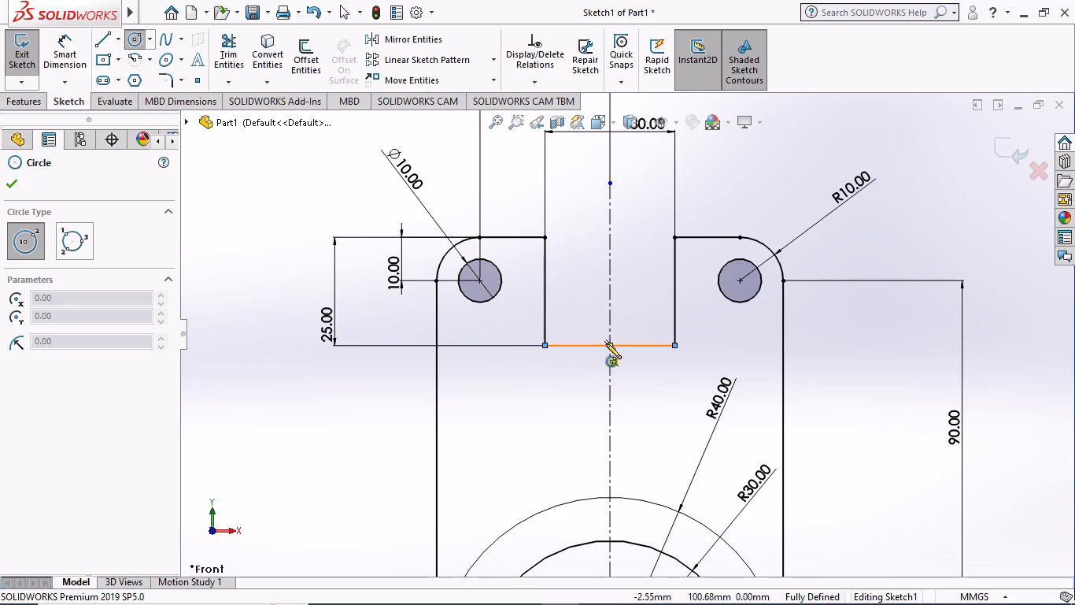
pyautogui.click(608, 343)
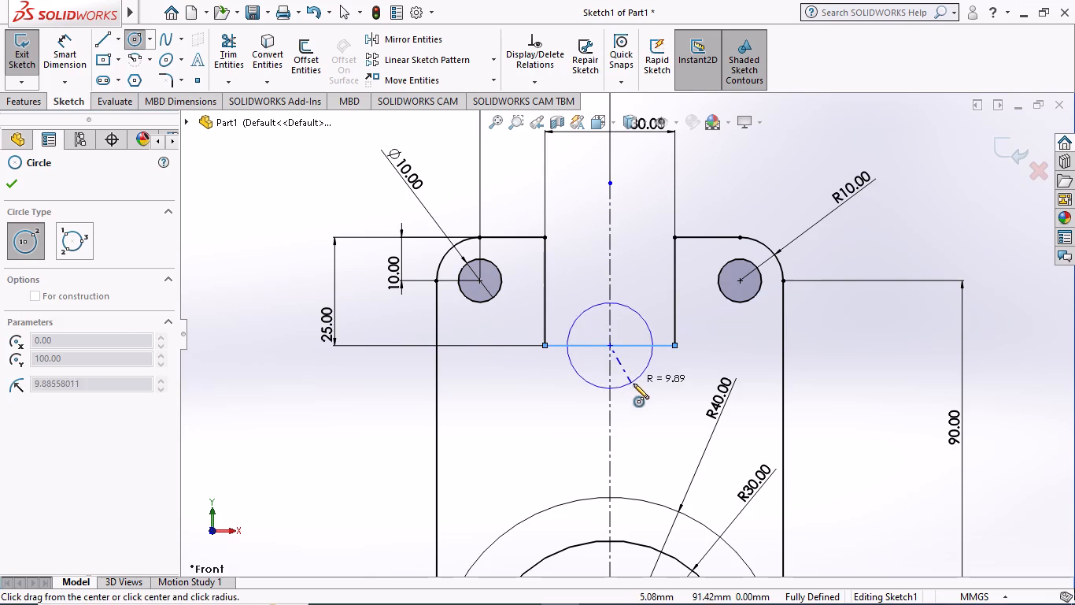
pyautogui.click(637, 386)
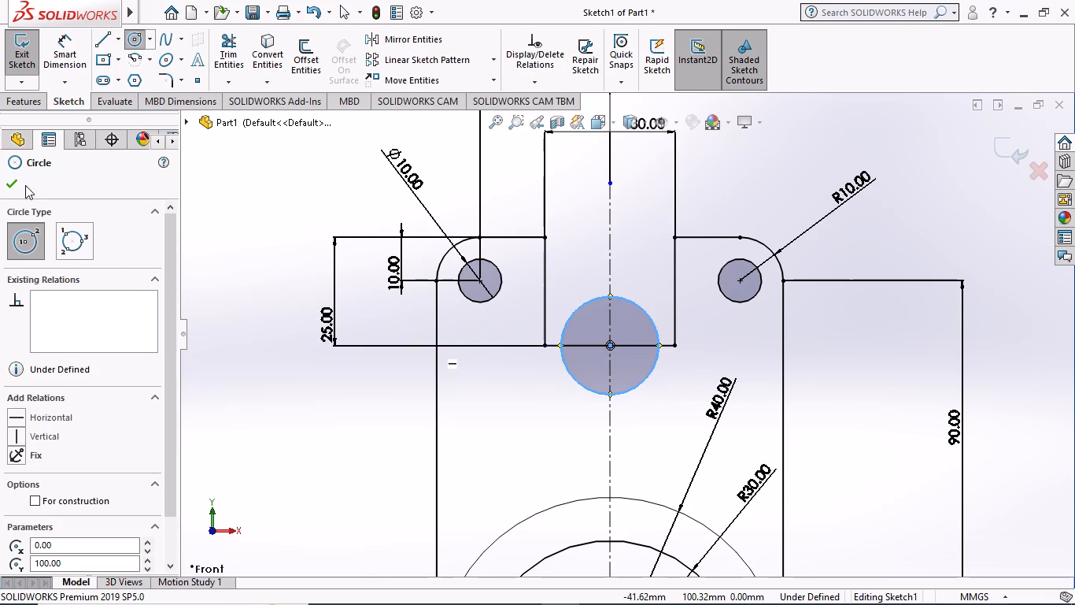
pyautogui.click(9, 180)
# Dimension the diameter of the circle at the notch bottom at 24 mm.
pyautogui.click(61, 50)
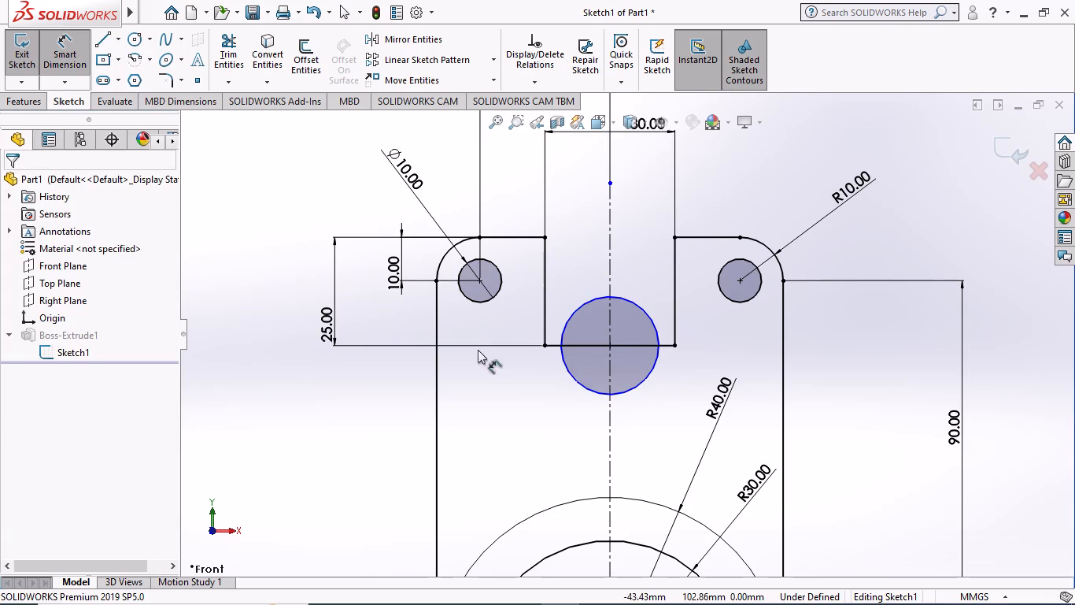
pyautogui.click(625, 297)
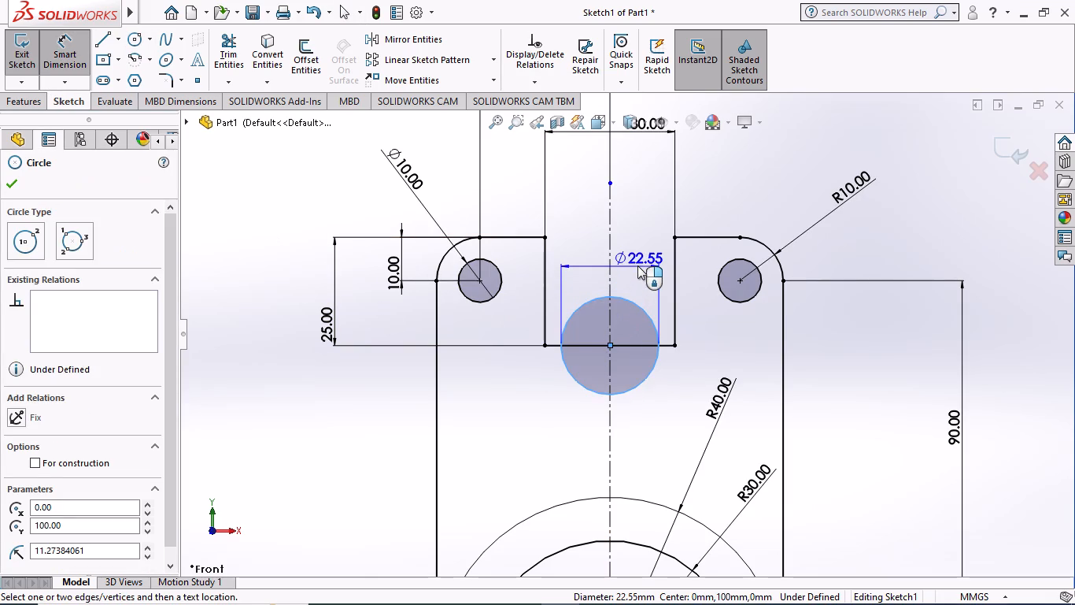
pyautogui.click(637, 265)
pyautogui.write('24')
pyautogui.press('Return')
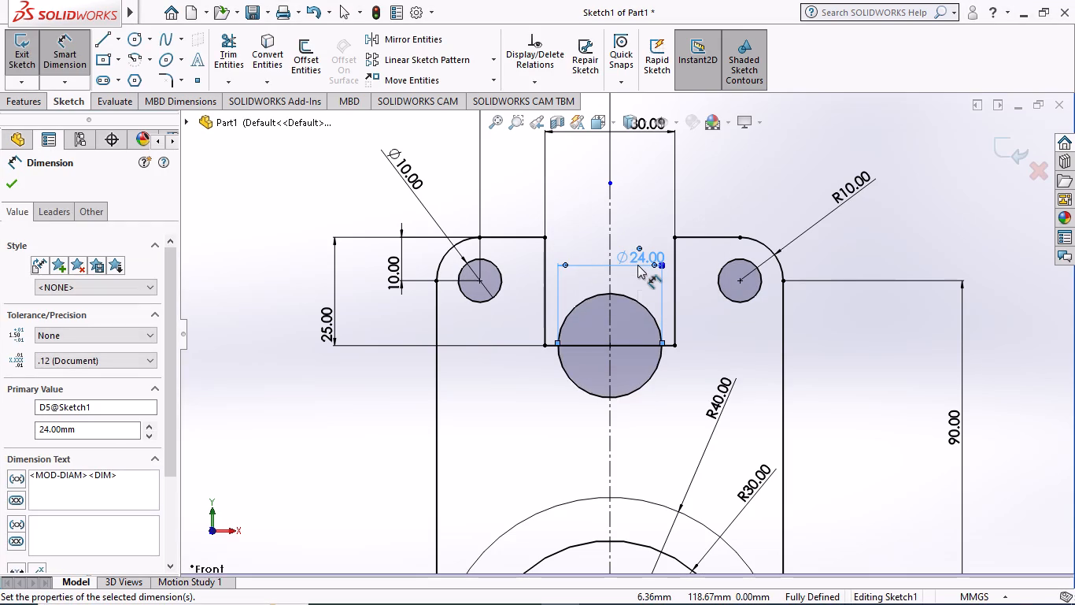
pyautogui.click(9, 183)
# Trim the circle's upper half and the notch-bottom line inside the circle, leaving a semicircular recess between two short shoulders.
pyautogui.scroll(1, 578, 277)
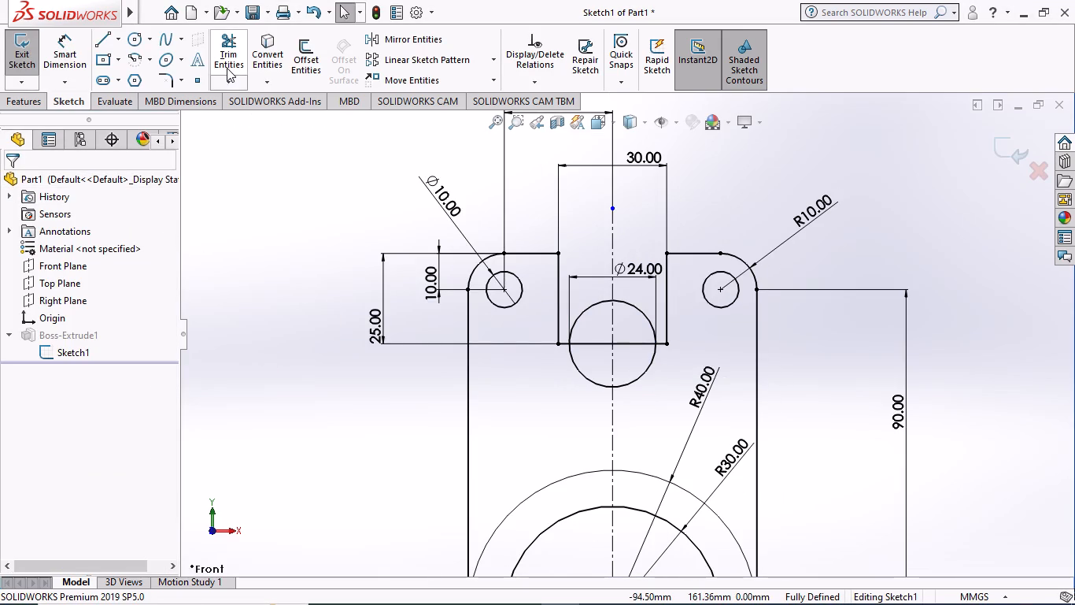
pyautogui.click(231, 56)
pyautogui.scroll(-4, 614, 334)
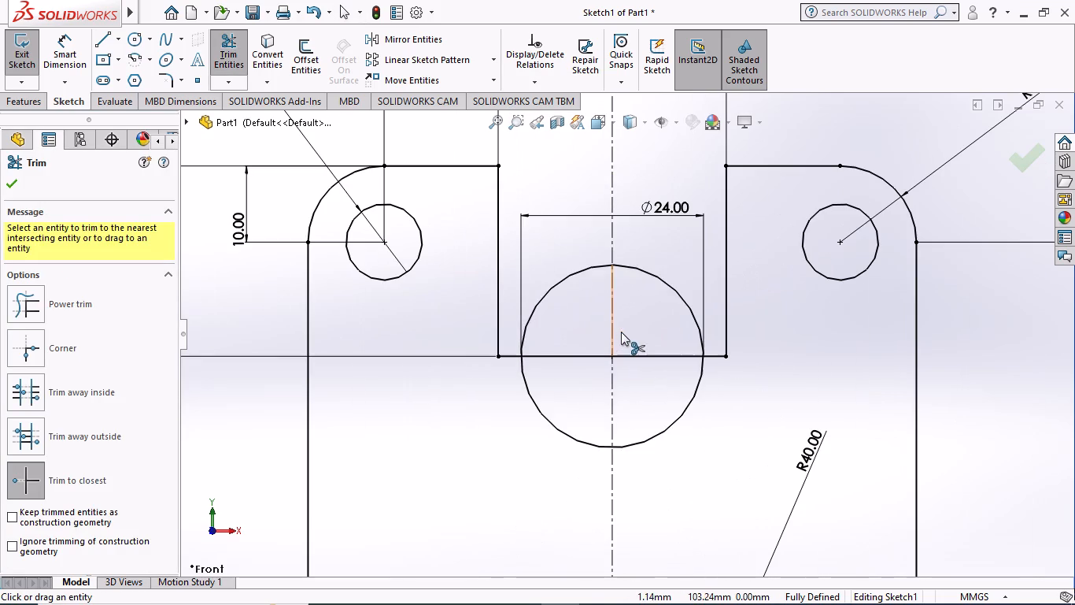
pyautogui.click(560, 277)
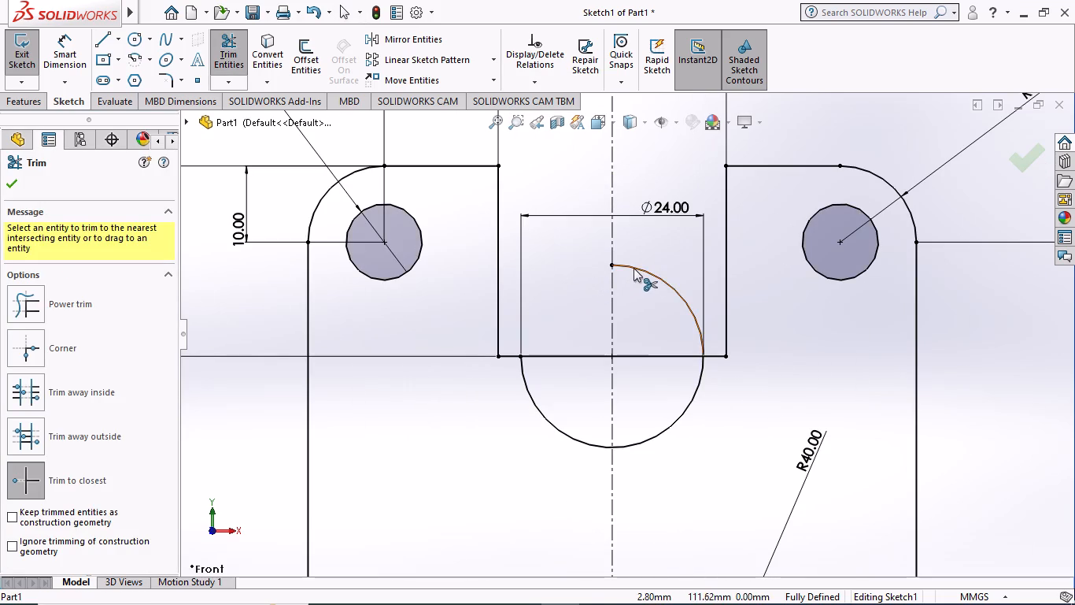
pyautogui.click(634, 267)
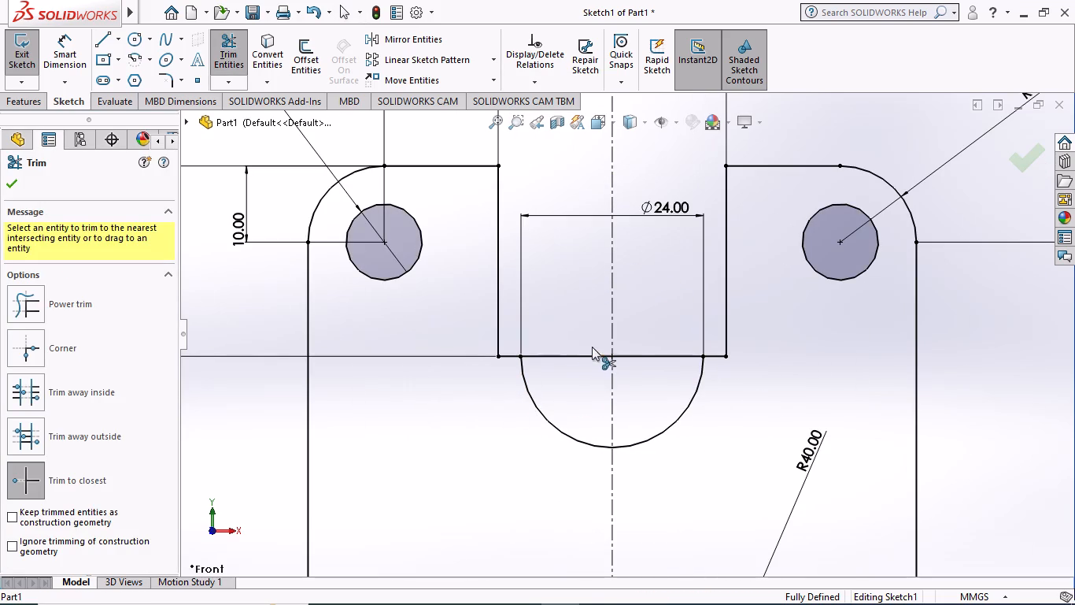
pyautogui.click(578, 354)
pyautogui.click(589, 325)
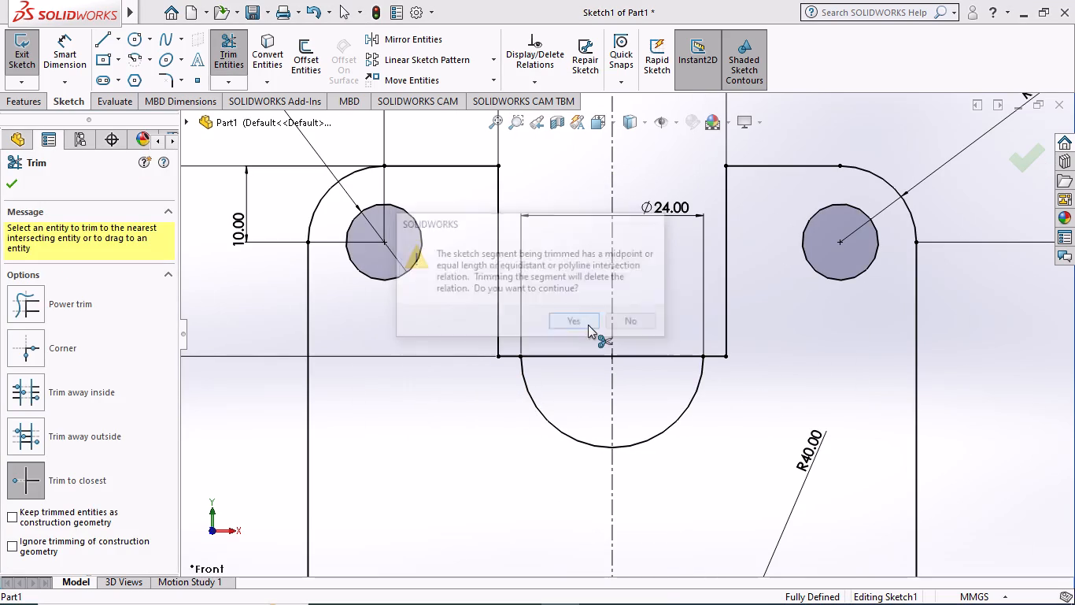
pyautogui.click(637, 353)
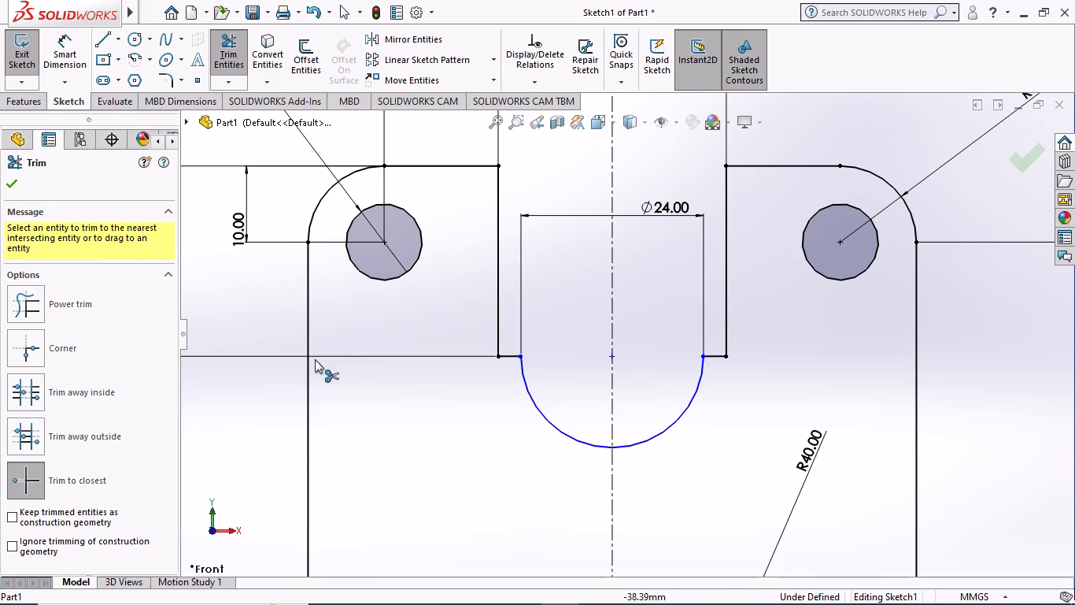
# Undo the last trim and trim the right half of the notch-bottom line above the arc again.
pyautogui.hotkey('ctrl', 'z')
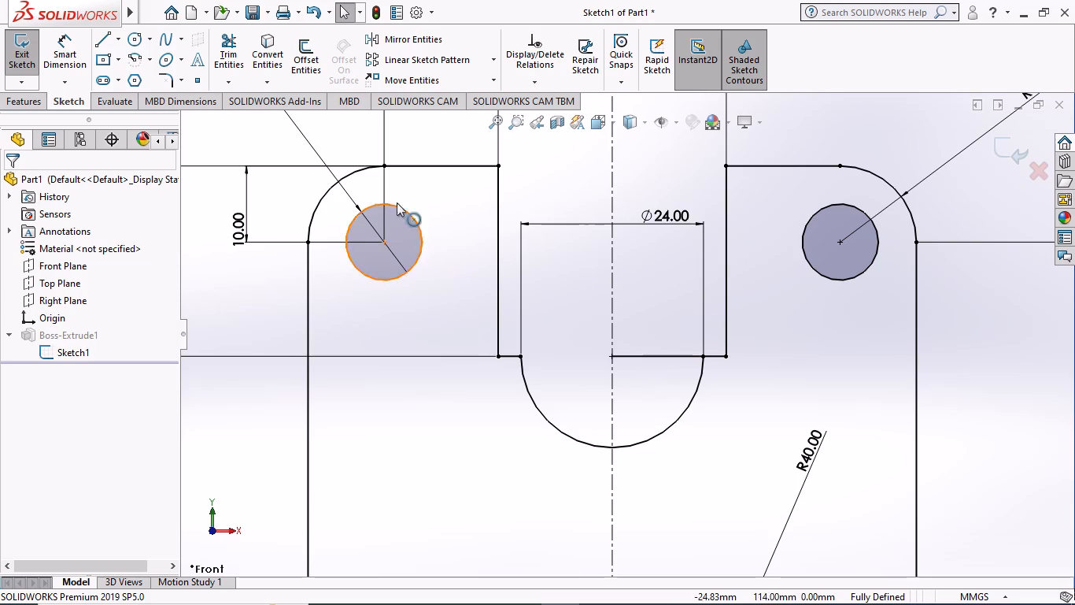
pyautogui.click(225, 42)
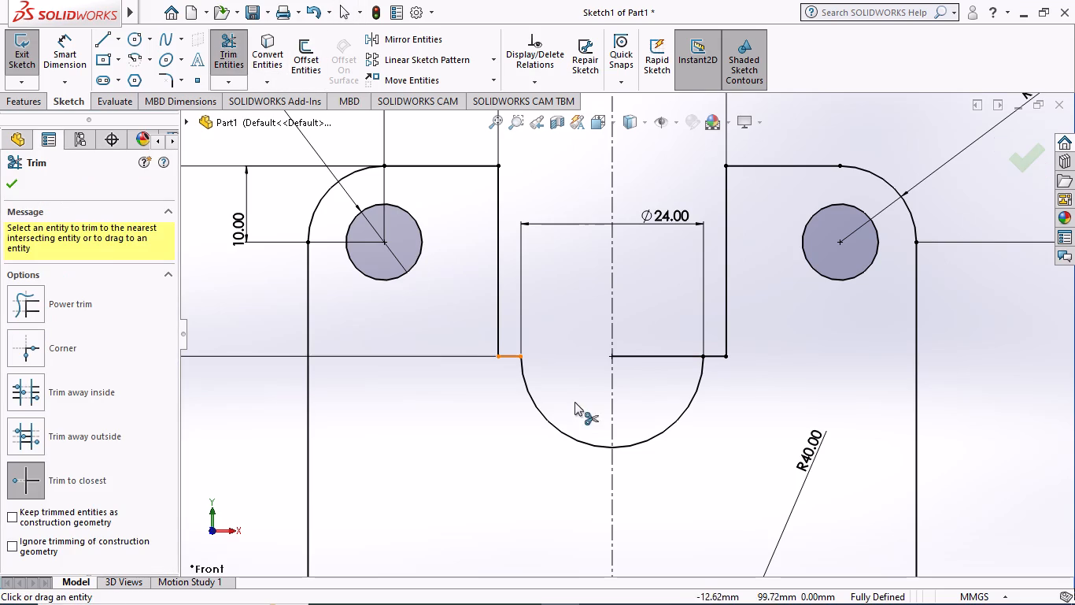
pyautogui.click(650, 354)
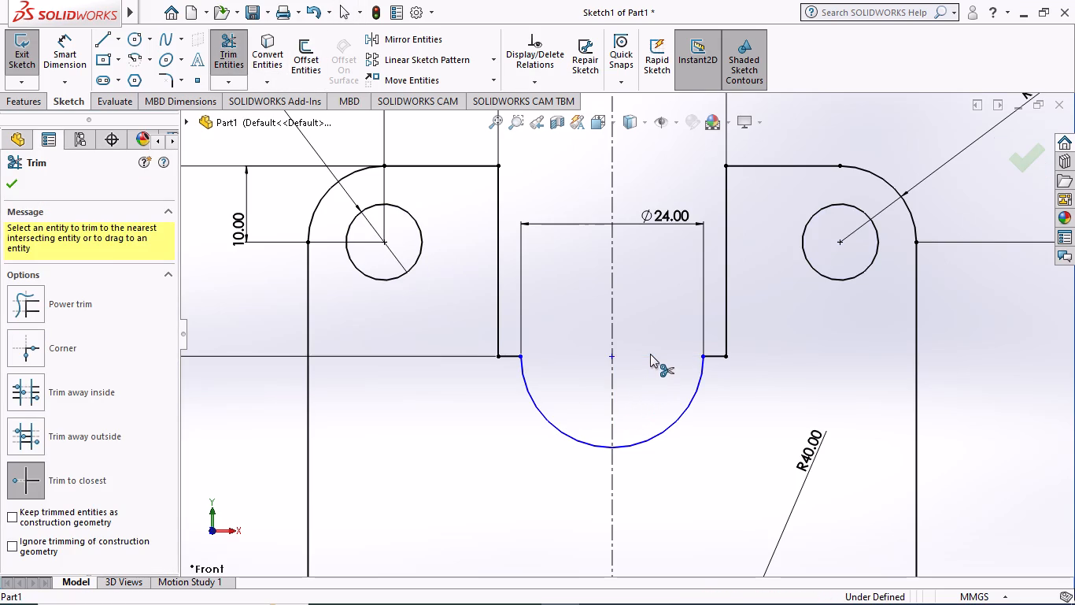
# Dimension the length of the short left shoulder line at the notch bottom at 3 mm.
pyautogui.click(65, 37)
pyautogui.click(507, 355)
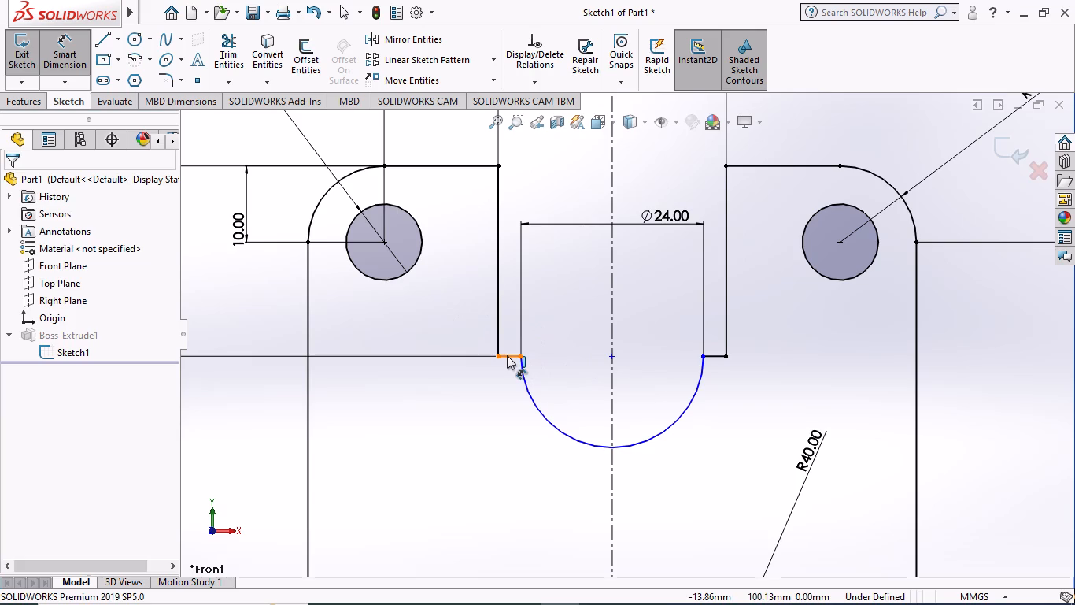
pyautogui.click(506, 408)
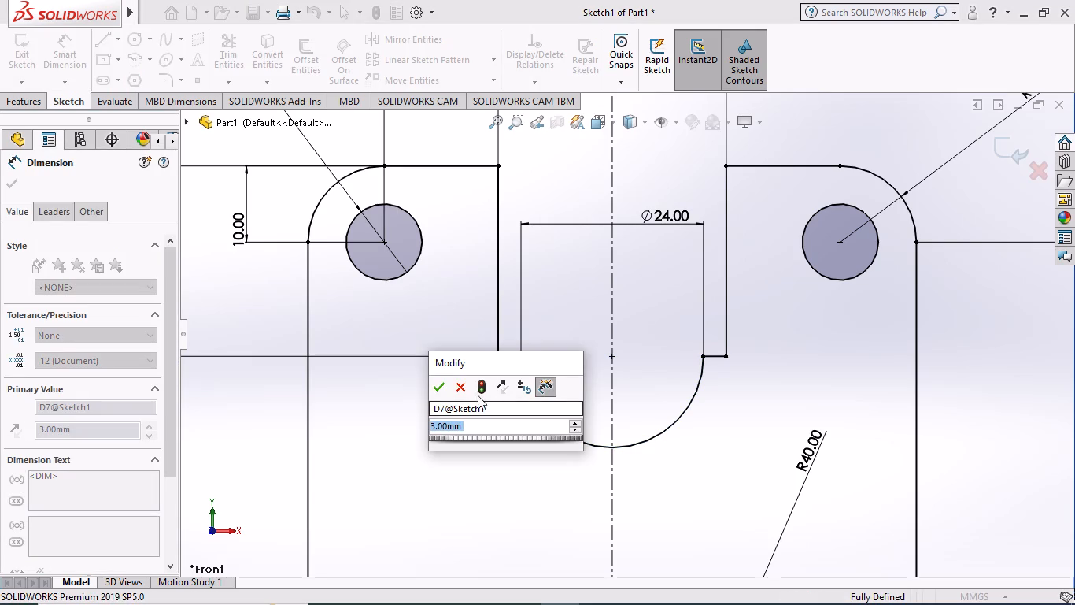
pyautogui.click(438, 385)
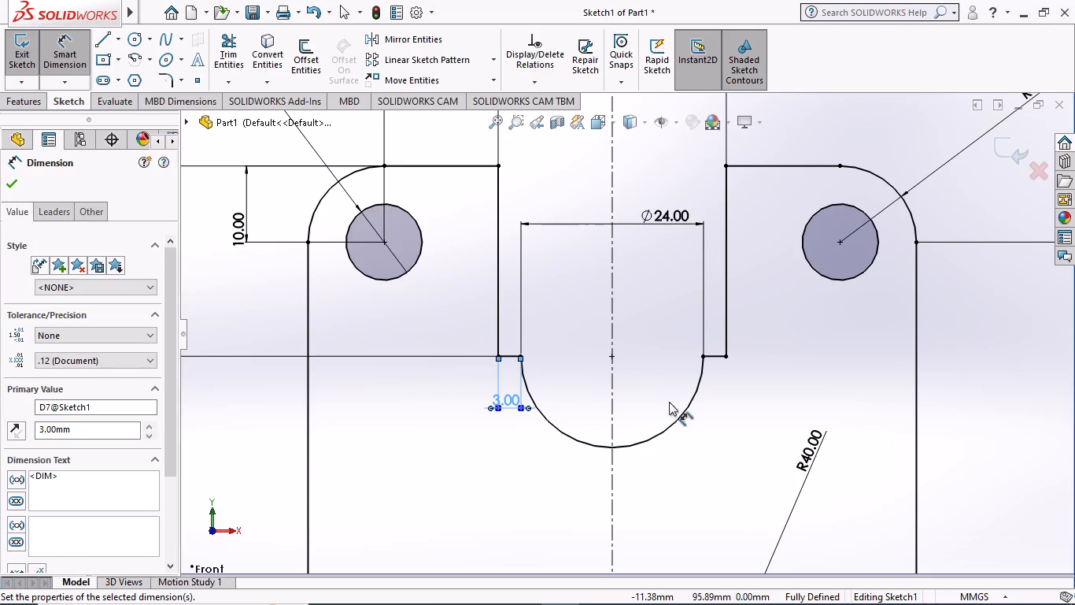
# Close the dimensioning and examine the whole sketch, checking the profile and dimensions around the notch, holes, arch and stepped base.
pyautogui.scroll(10, 626, 381)
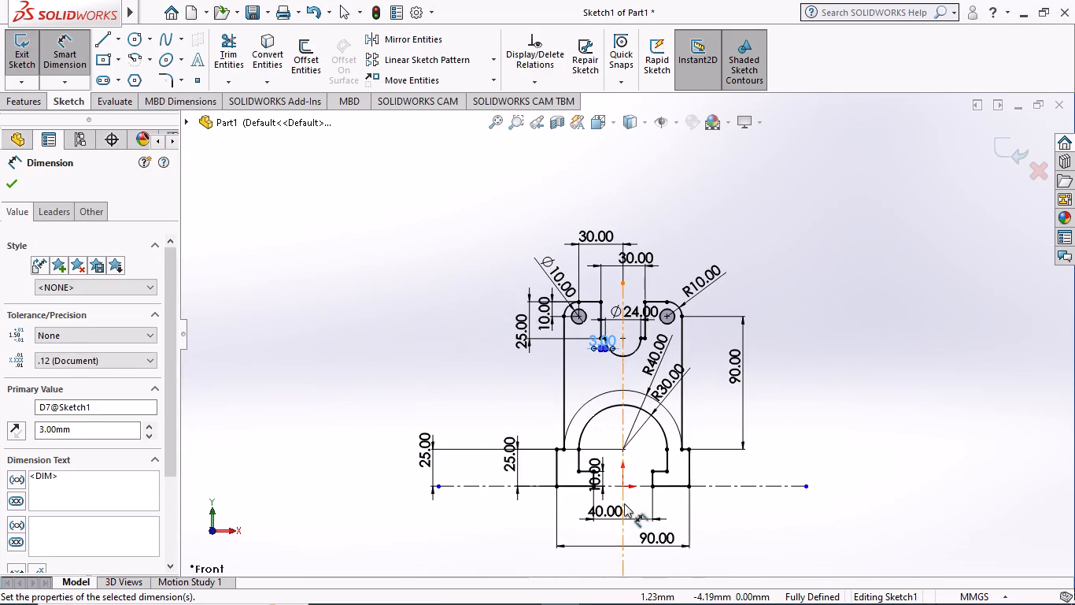
pyautogui.scroll(1, 639, 535)
pyautogui.scroll(-2, 781, 418)
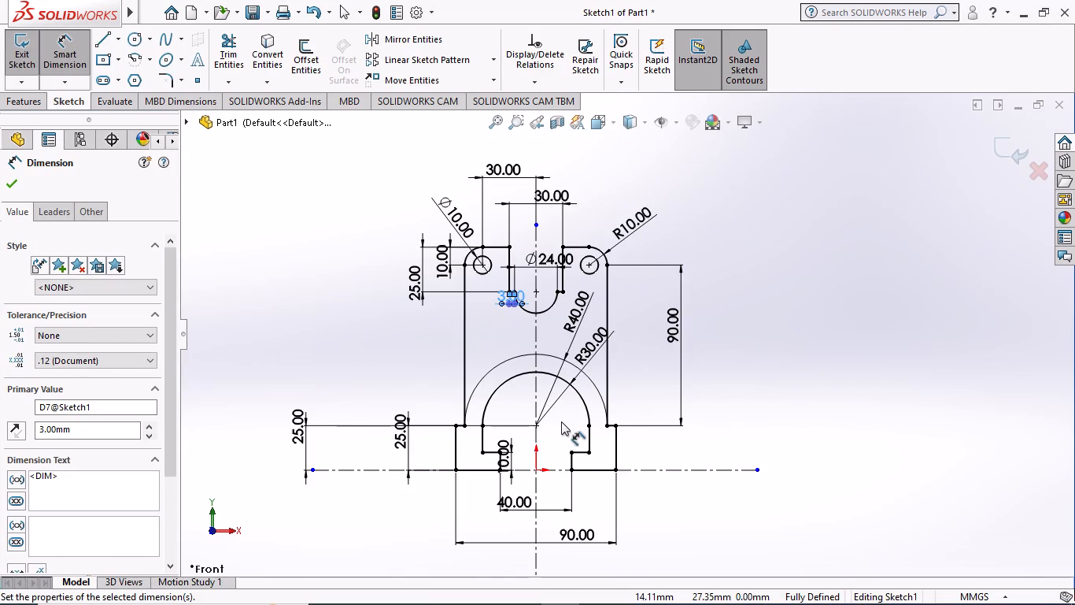
pyautogui.scroll(-1, 542, 402)
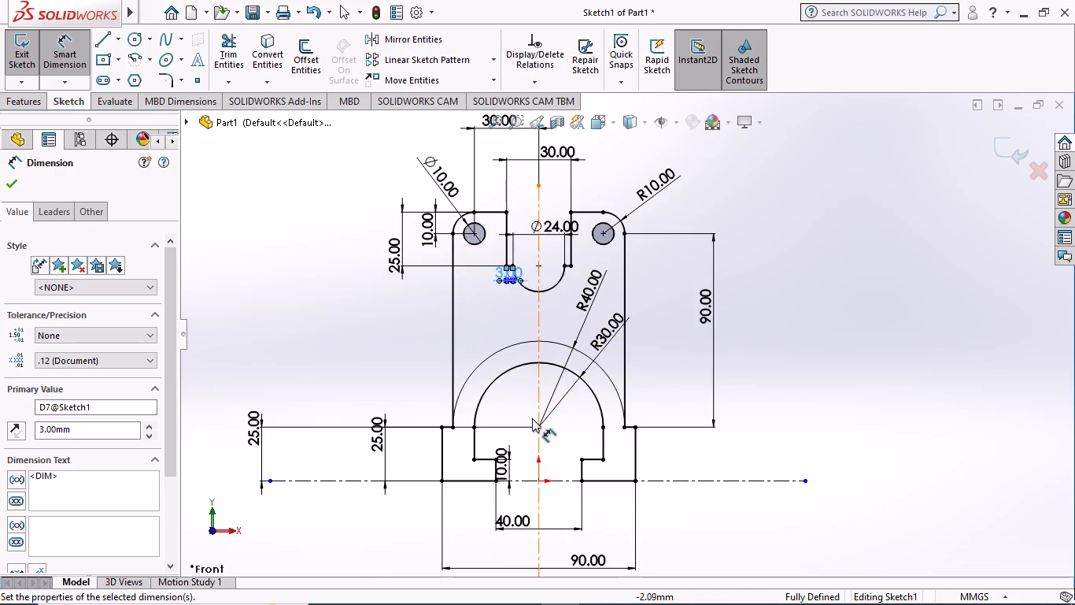
pyautogui.scroll(-3, 531, 419)
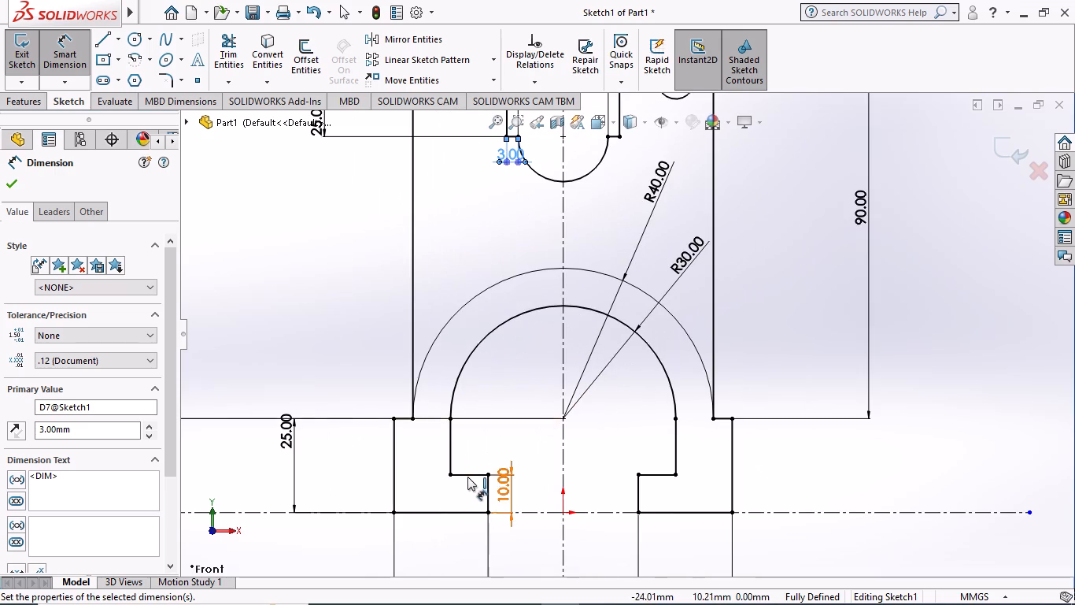
pyautogui.scroll(-1, 464, 476)
pyautogui.scroll(5, 464, 476)
pyautogui.scroll(2, 518, 332)
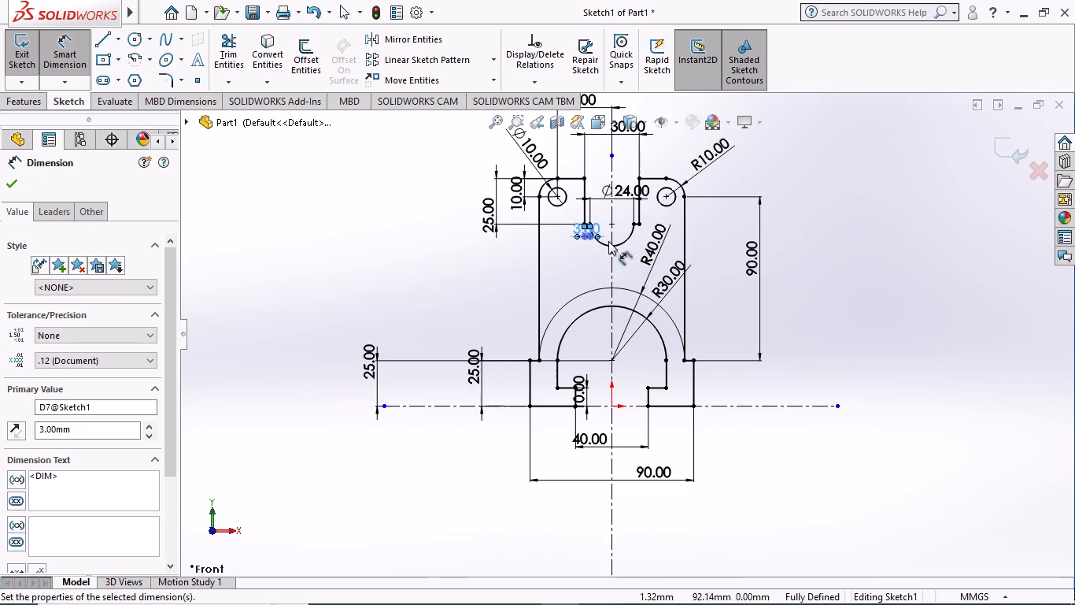
pyautogui.scroll(-9, 598, 216)
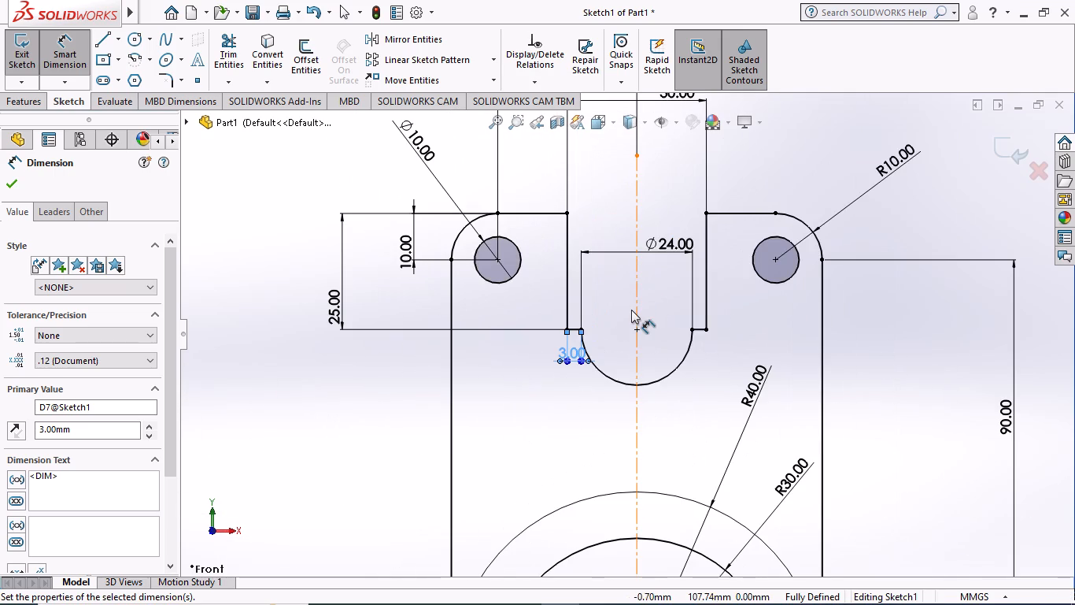
pyautogui.scroll(-4, 631, 310)
pyautogui.scroll(6, 631, 314)
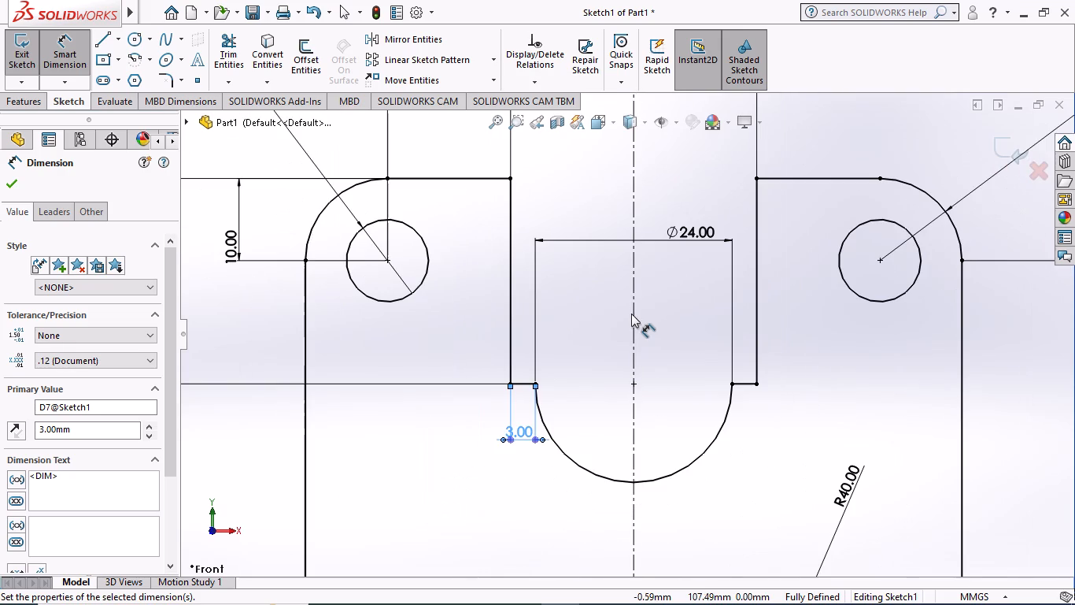
pyautogui.scroll(8, 631, 314)
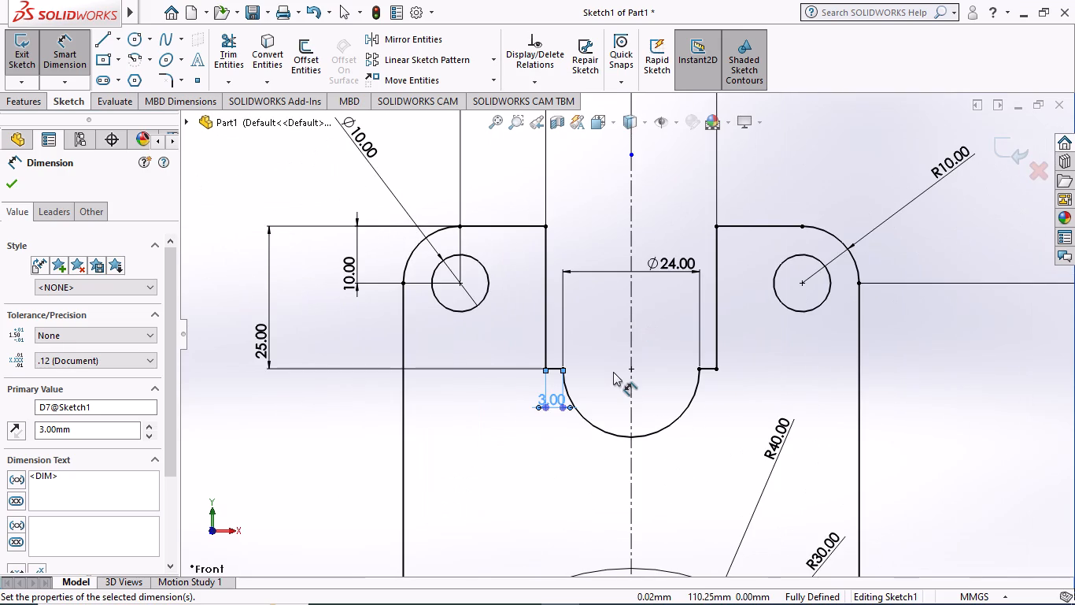
pyautogui.scroll(1, 600, 394)
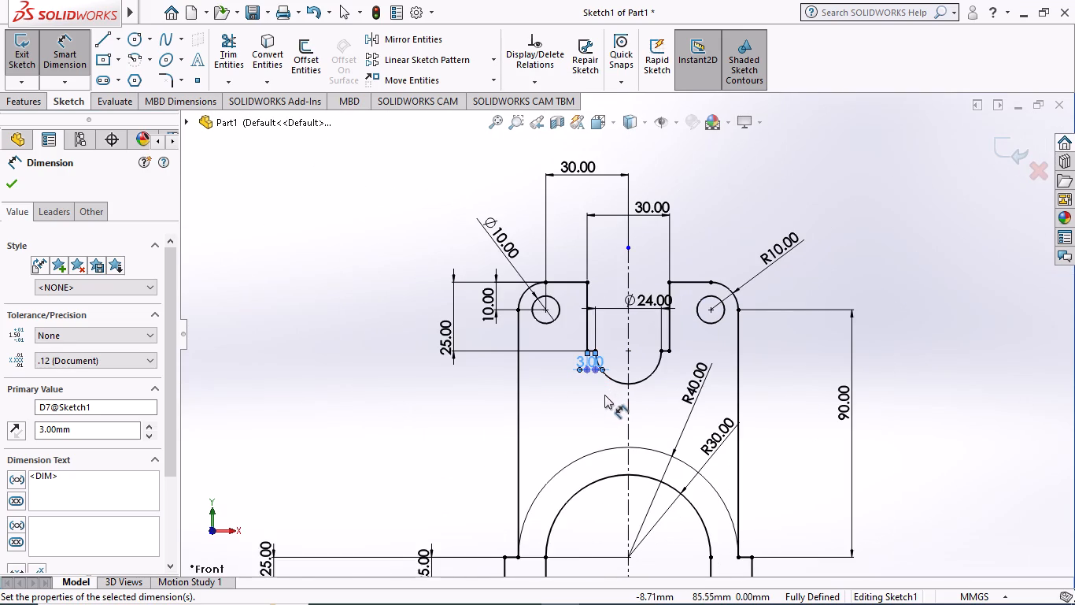
pyautogui.scroll(1, 643, 375)
pyautogui.scroll(-4, 643, 375)
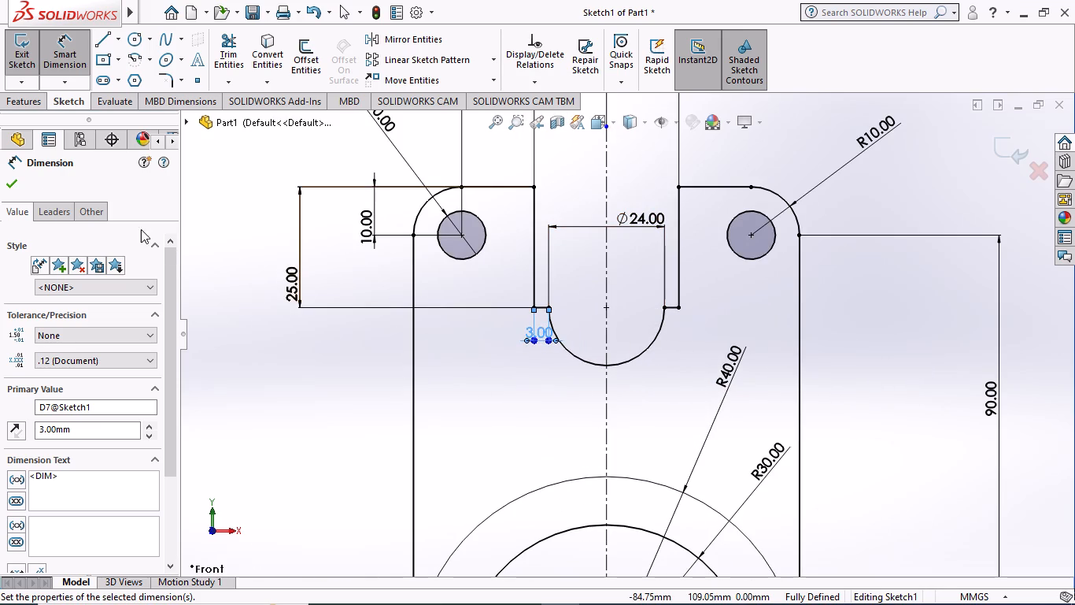
pyautogui.click(13, 182)
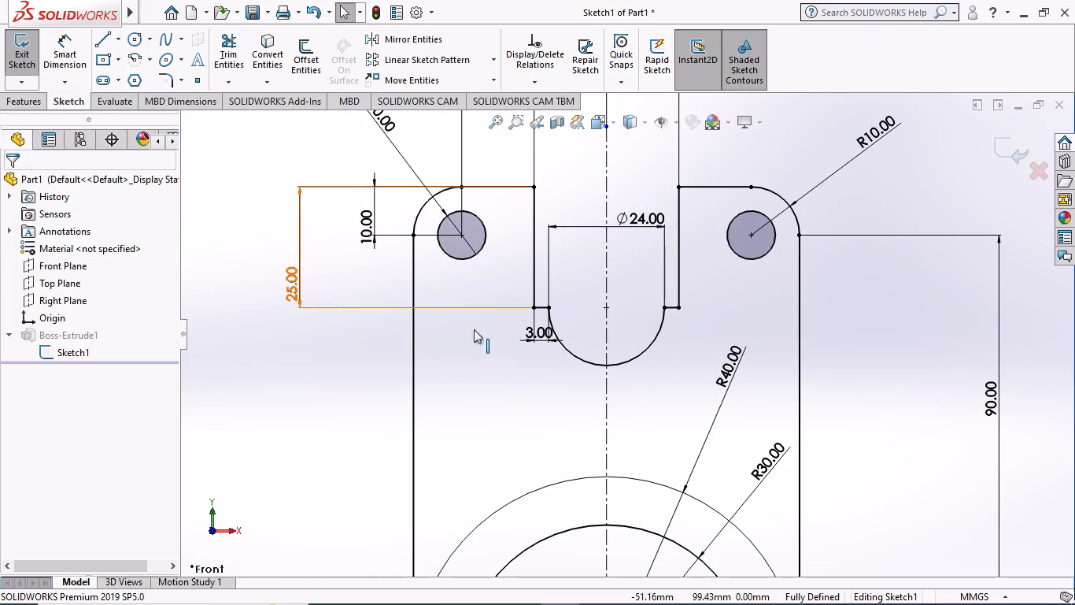
pyautogui.scroll(5, 533, 333)
pyautogui.scroll(2, 648, 461)
pyautogui.scroll(-2, 659, 461)
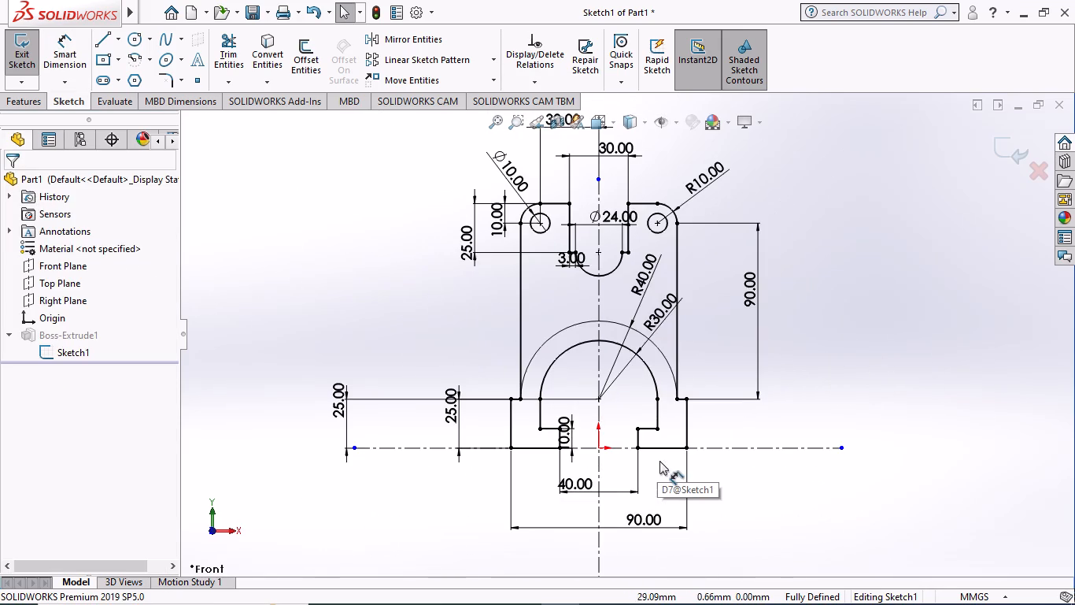
pyautogui.scroll(-6, 652, 462)
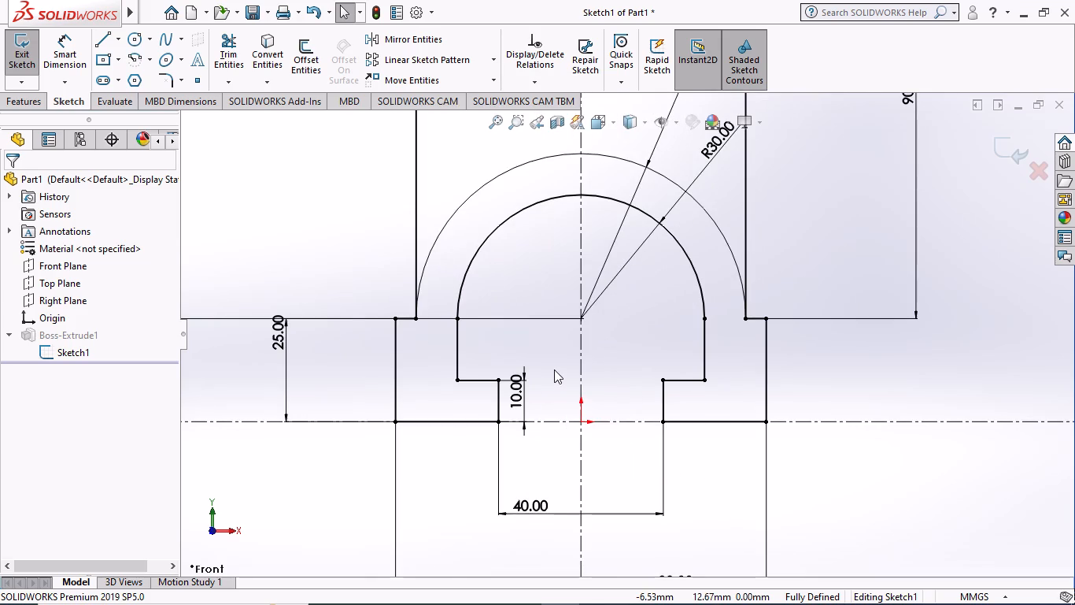
pyautogui.scroll(5, 554, 369)
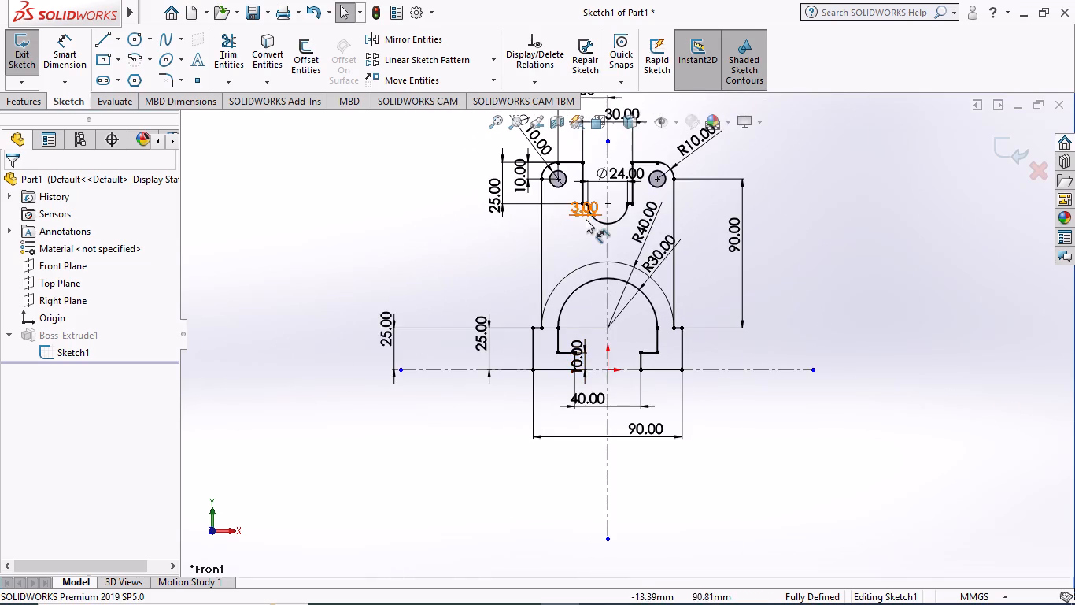
pyautogui.scroll(1, 585, 217)
pyautogui.scroll(-4, 592, 225)
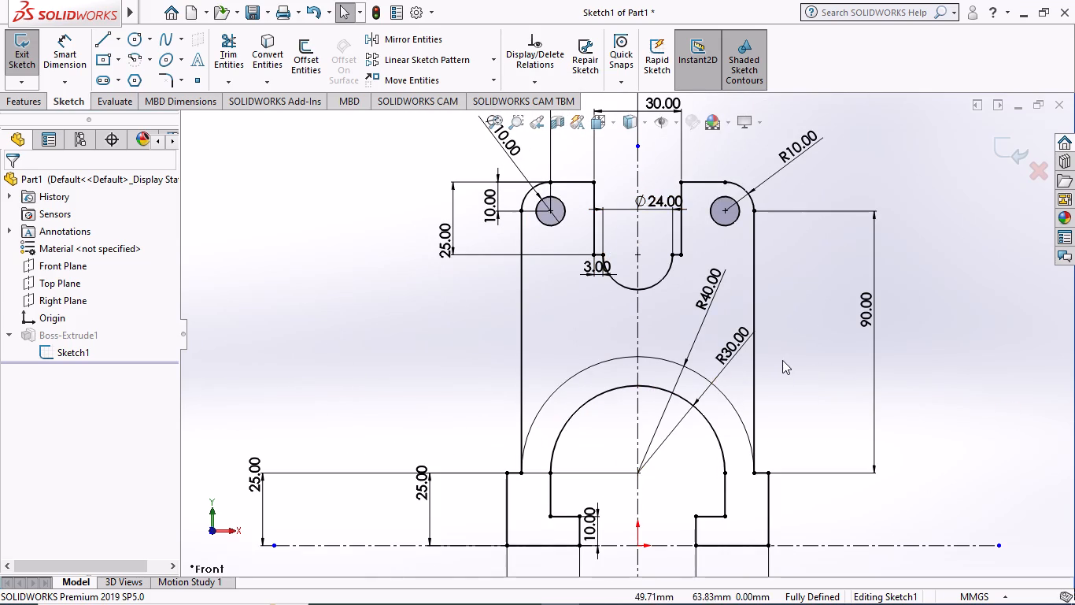
pyautogui.scroll(2, 445, 382)
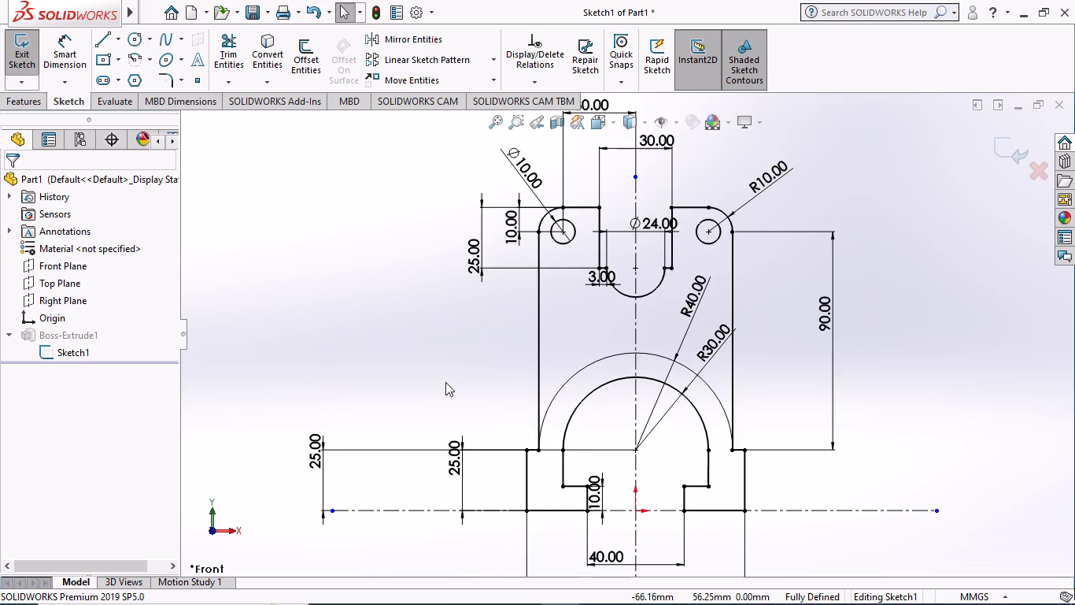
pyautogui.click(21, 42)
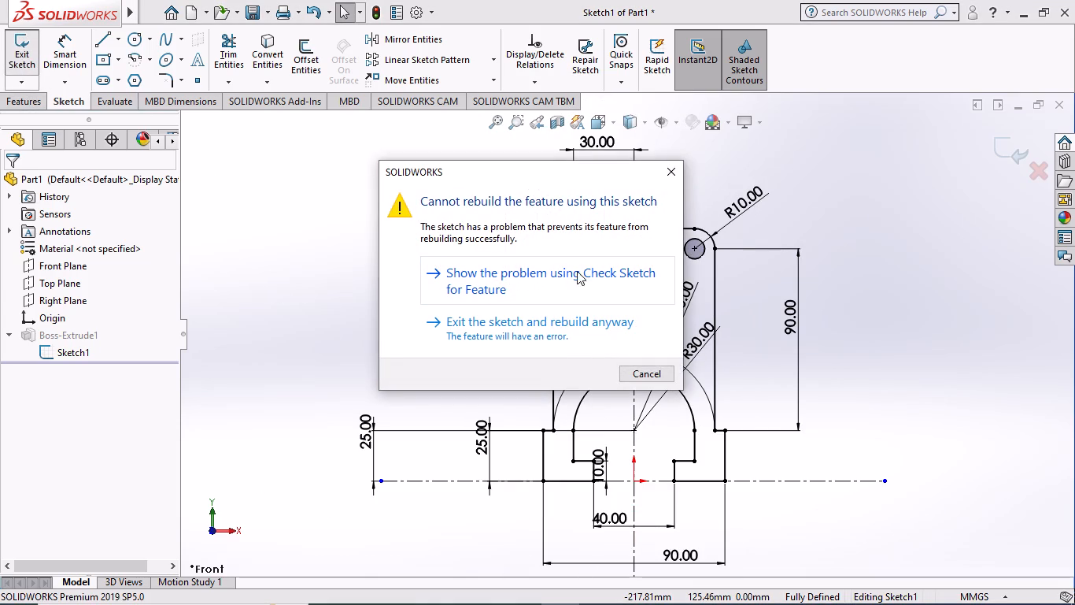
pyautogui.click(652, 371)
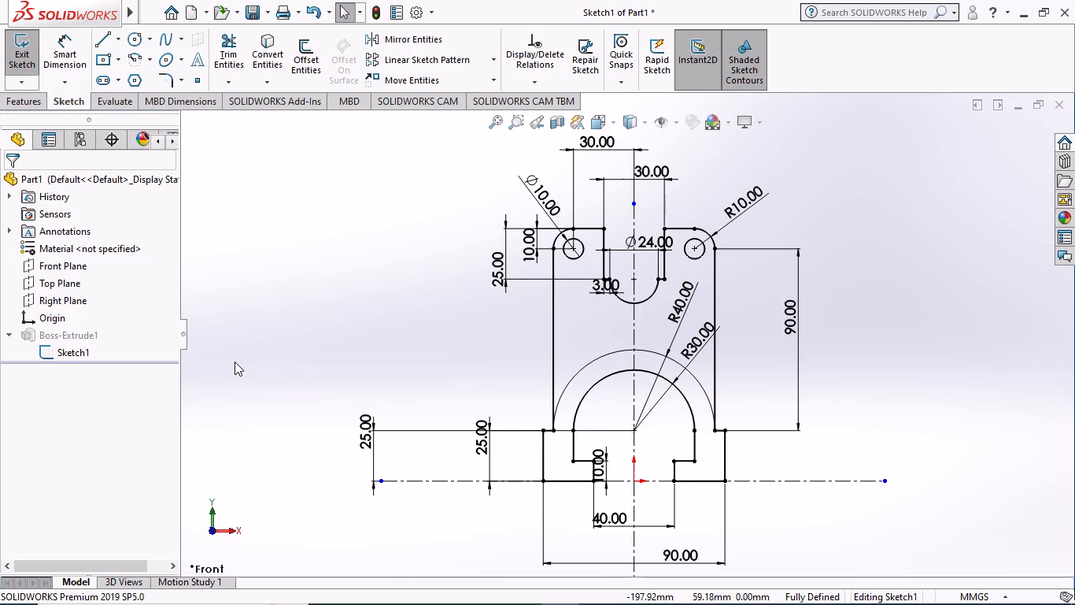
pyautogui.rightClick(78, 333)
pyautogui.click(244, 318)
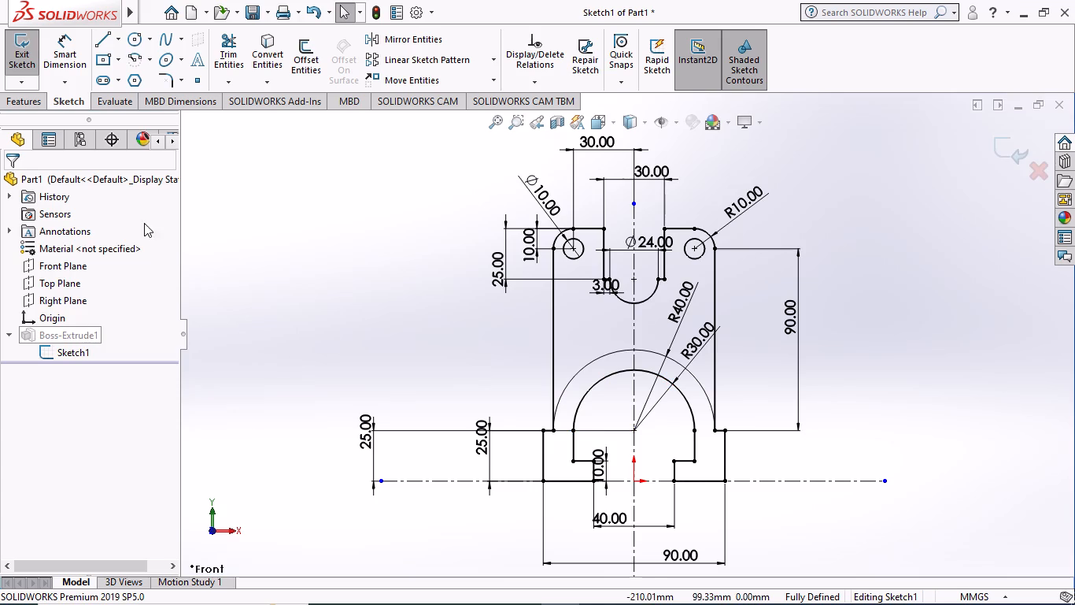
# Exit the sketch, rebuild the extrude anyway despite the sketch problem, and dismiss the error report.
pyautogui.click(15, 49)
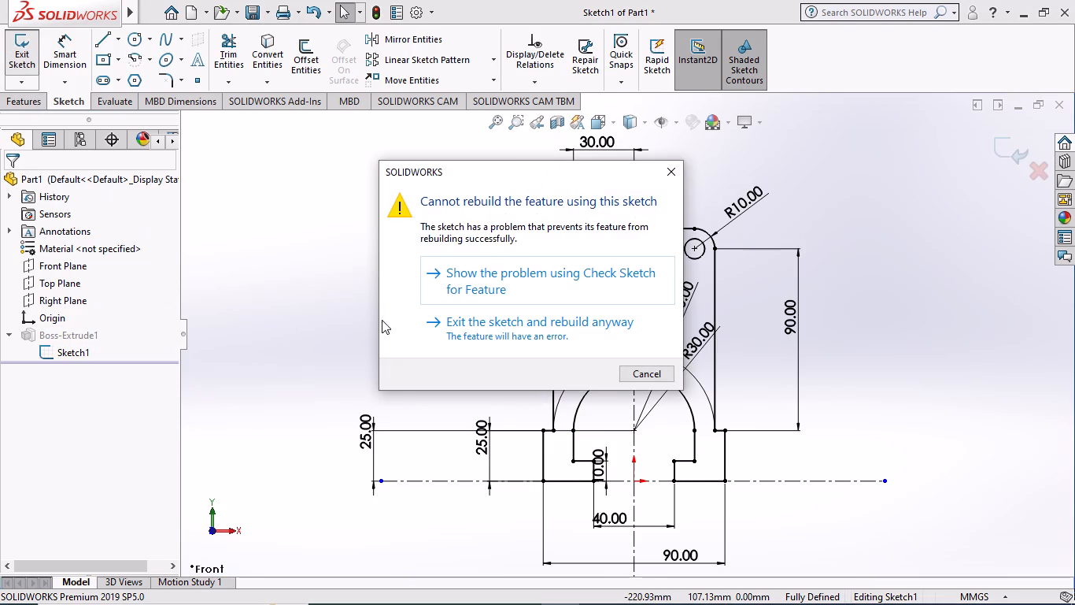
pyautogui.click(480, 322)
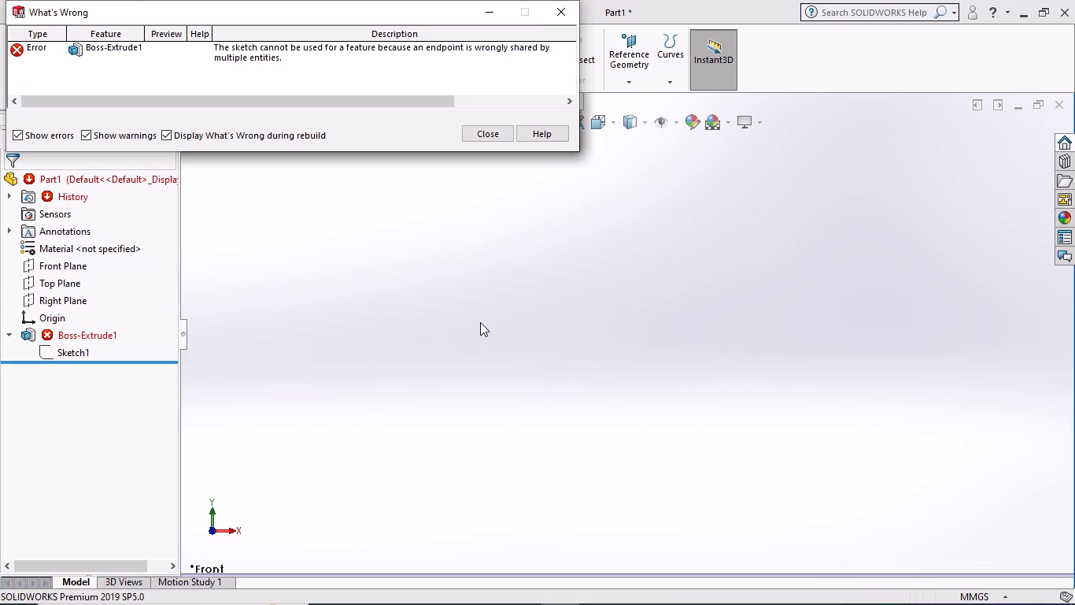
pyautogui.click(494, 132)
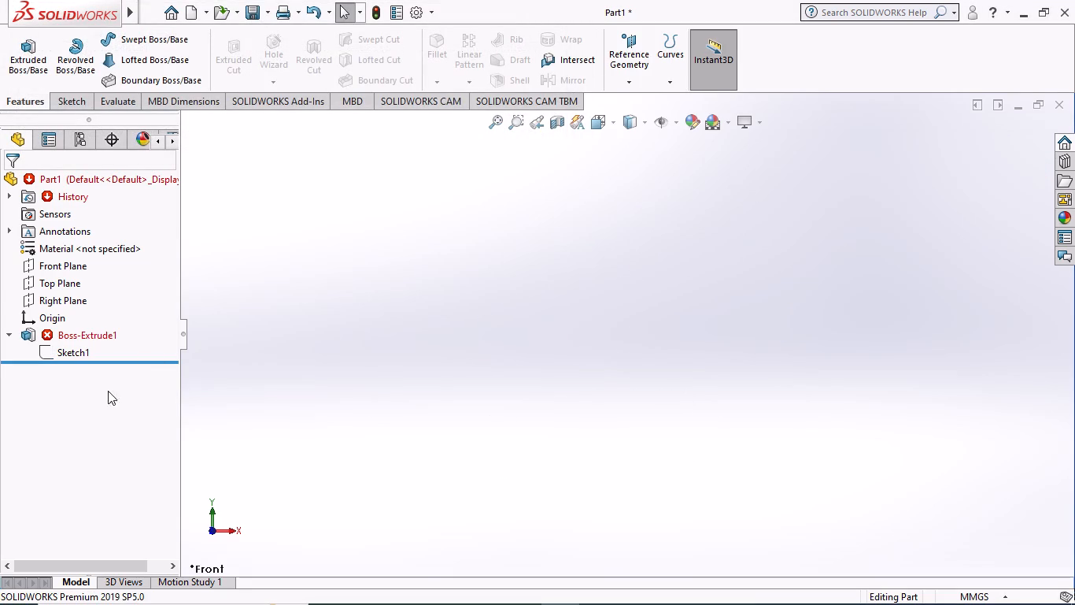
# Delete the Boss-Extrude1 feature while keeping its absorbed sketch.
pyautogui.rightClick(69, 335)
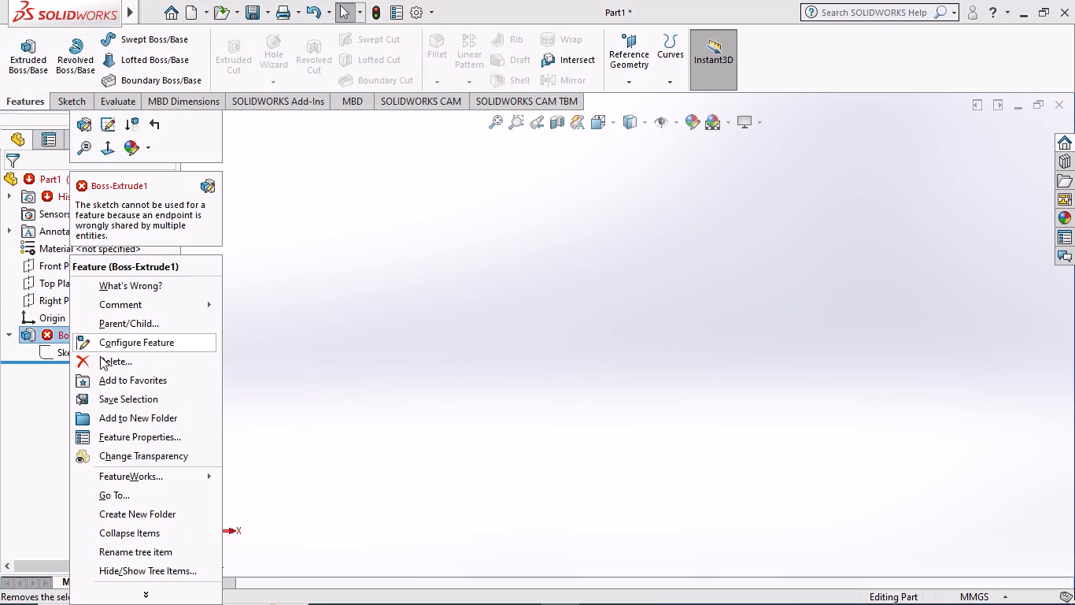
pyautogui.click(102, 362)
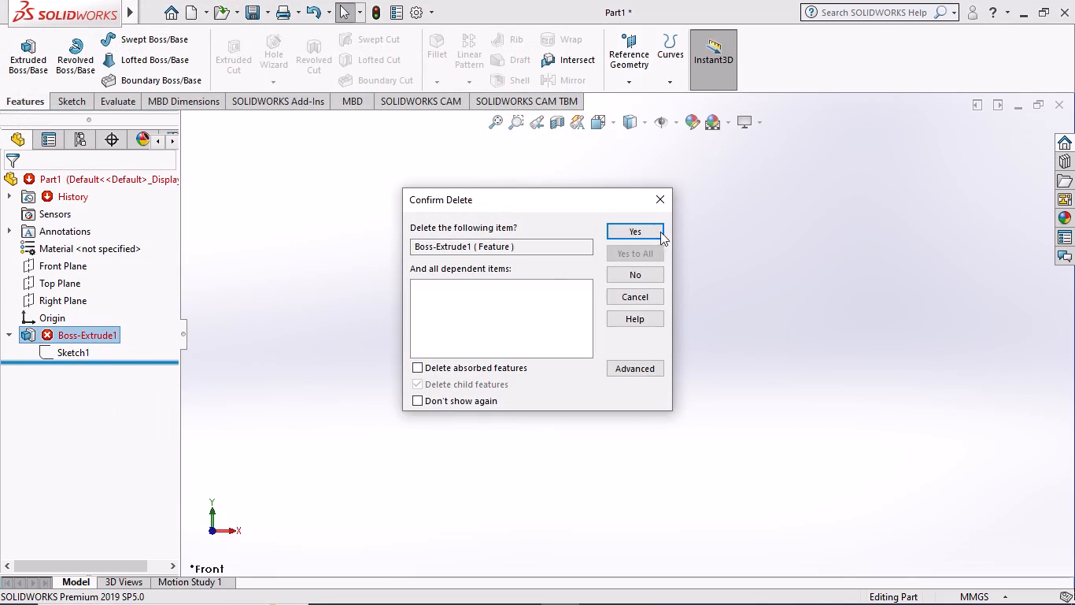
pyautogui.click(649, 228)
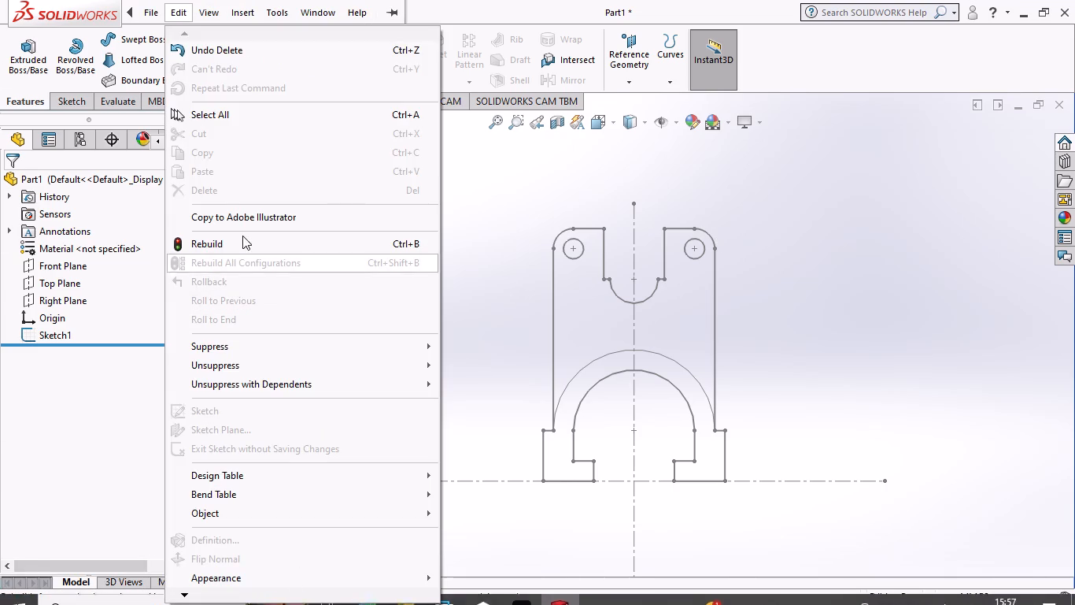
pyautogui.click(538, 175)
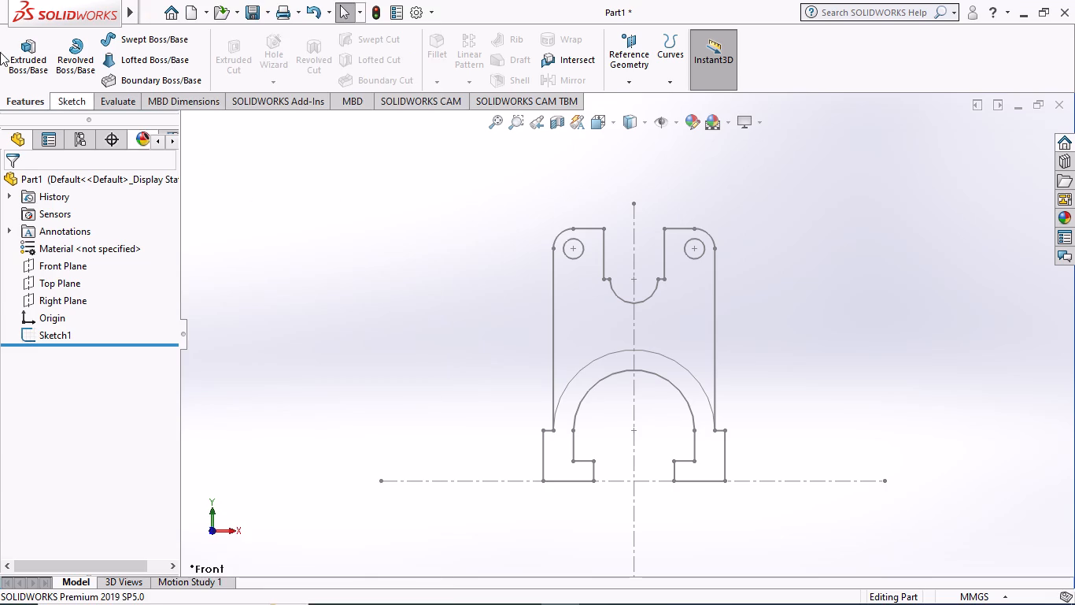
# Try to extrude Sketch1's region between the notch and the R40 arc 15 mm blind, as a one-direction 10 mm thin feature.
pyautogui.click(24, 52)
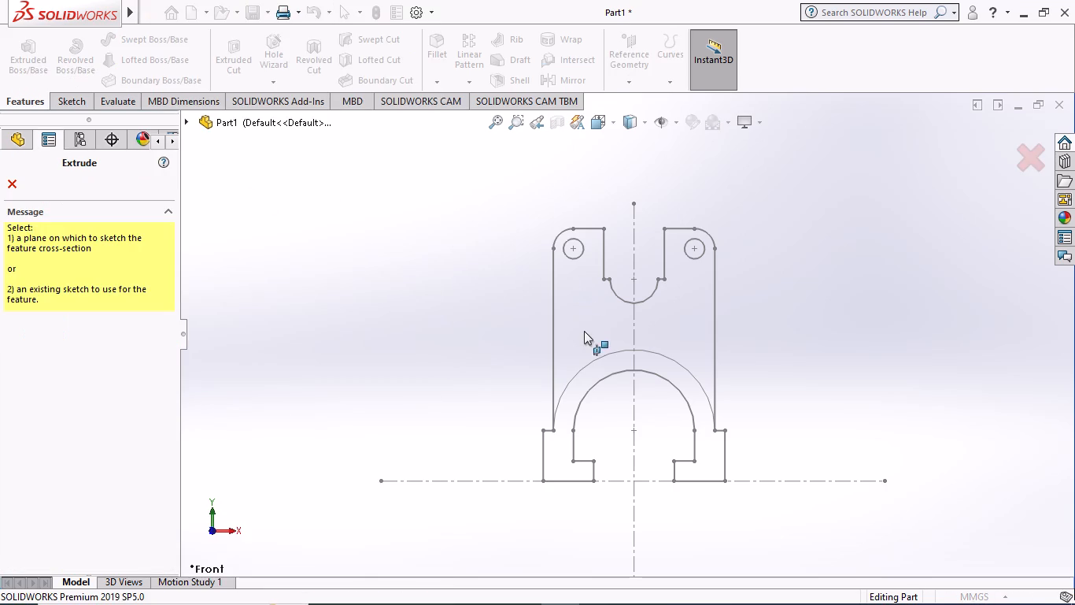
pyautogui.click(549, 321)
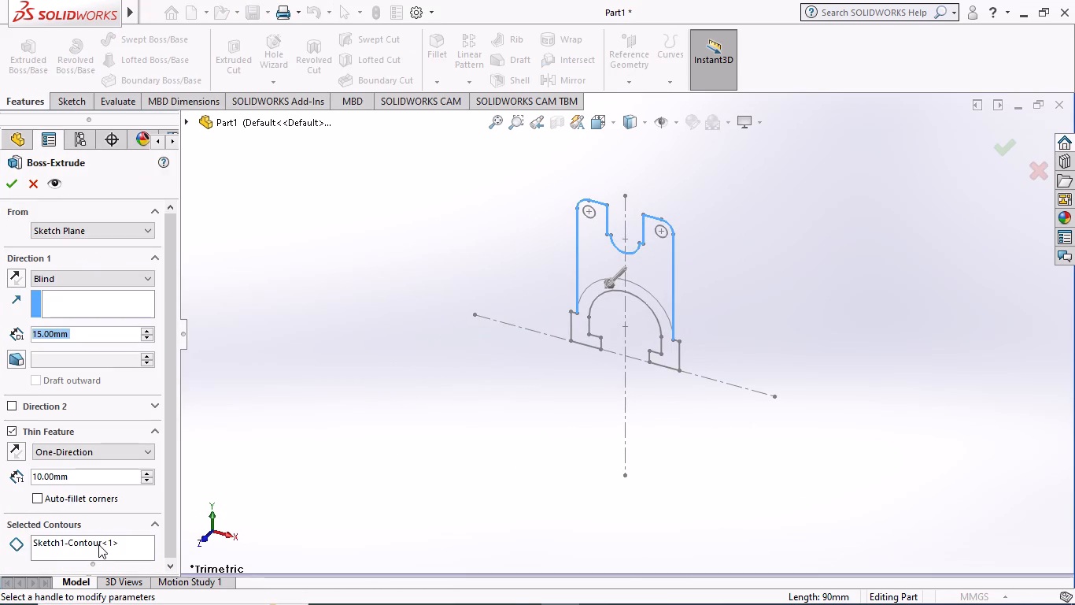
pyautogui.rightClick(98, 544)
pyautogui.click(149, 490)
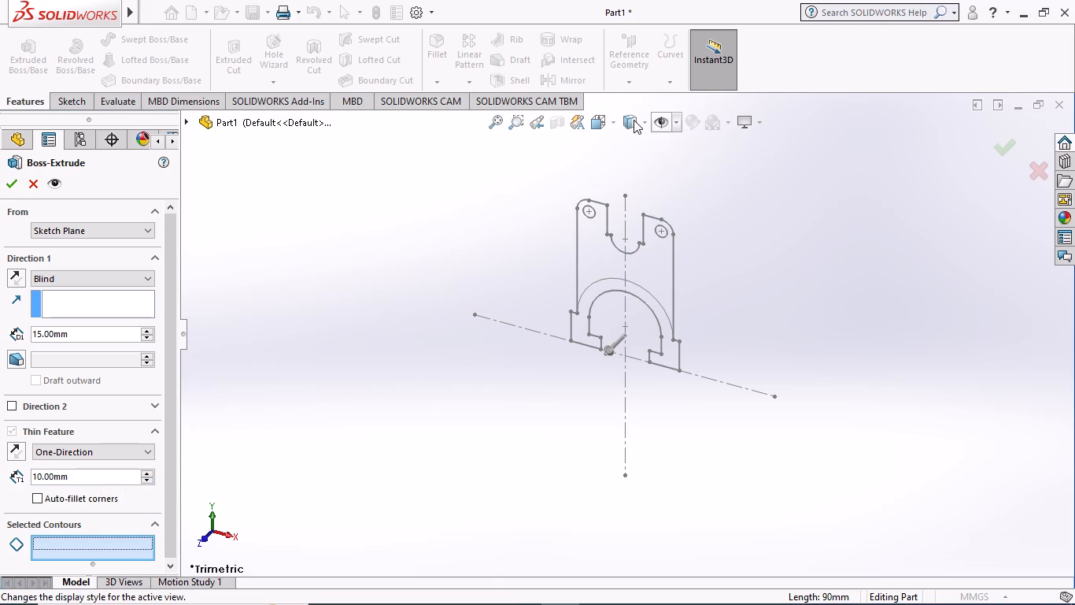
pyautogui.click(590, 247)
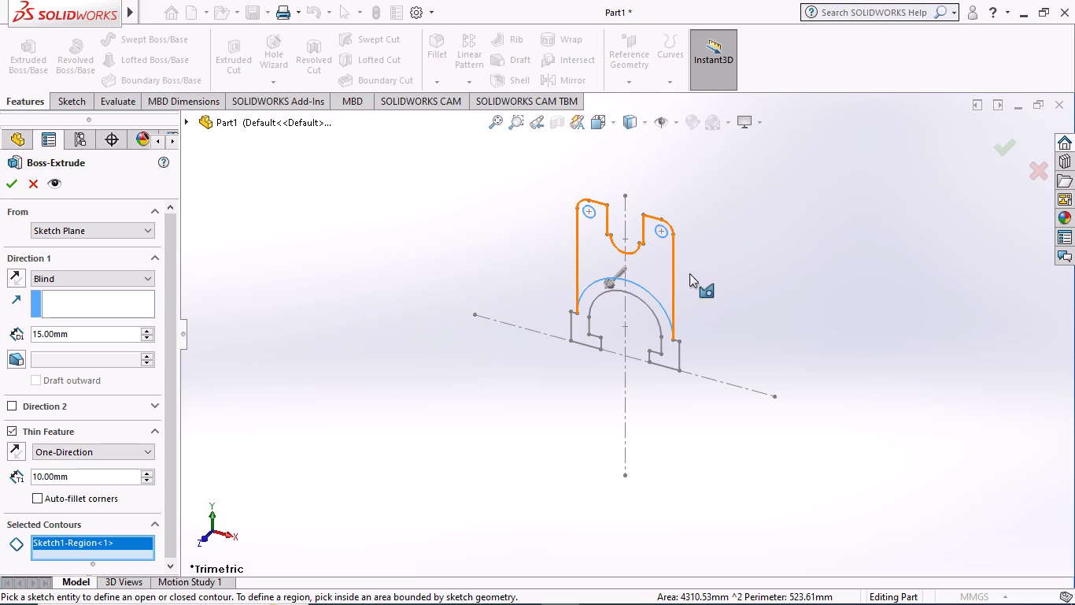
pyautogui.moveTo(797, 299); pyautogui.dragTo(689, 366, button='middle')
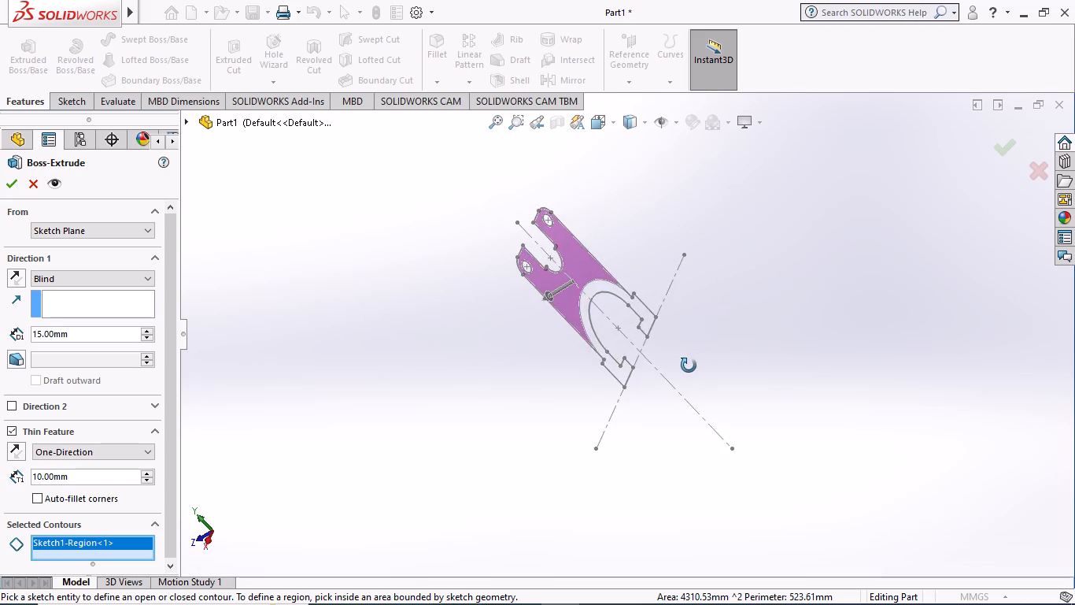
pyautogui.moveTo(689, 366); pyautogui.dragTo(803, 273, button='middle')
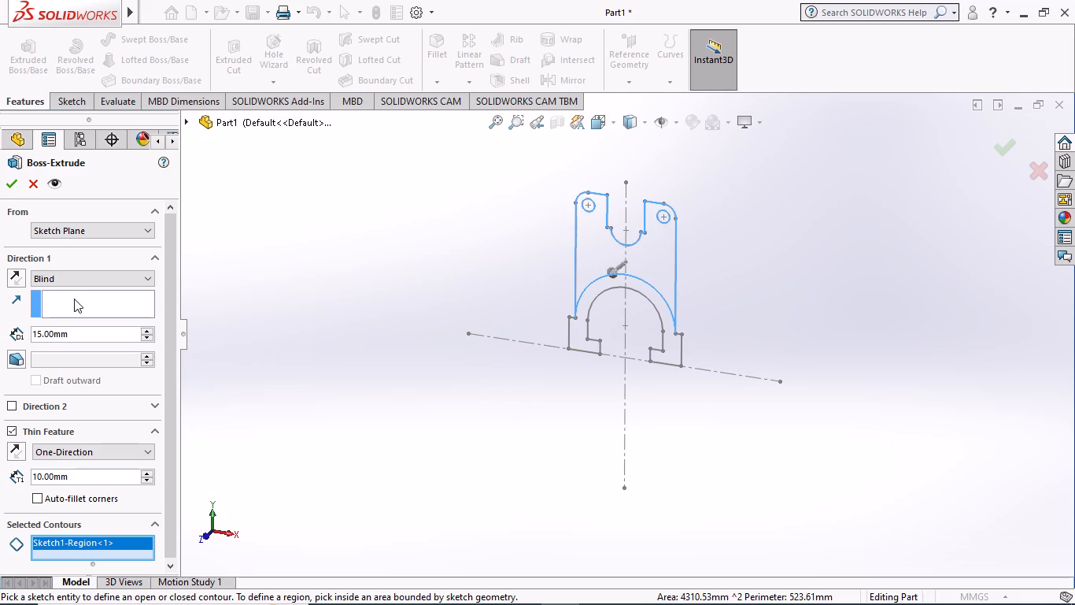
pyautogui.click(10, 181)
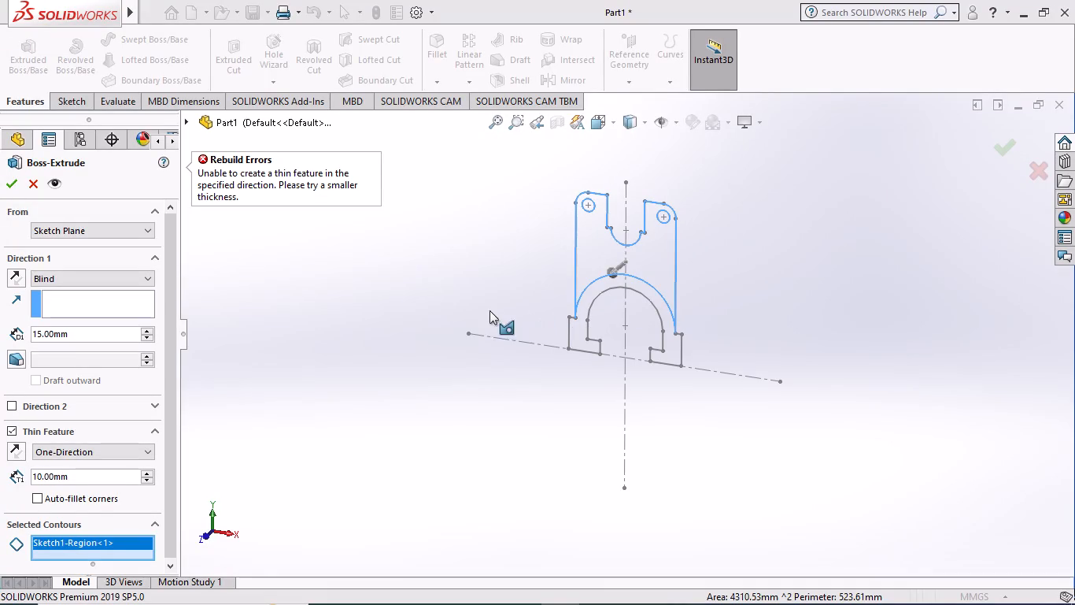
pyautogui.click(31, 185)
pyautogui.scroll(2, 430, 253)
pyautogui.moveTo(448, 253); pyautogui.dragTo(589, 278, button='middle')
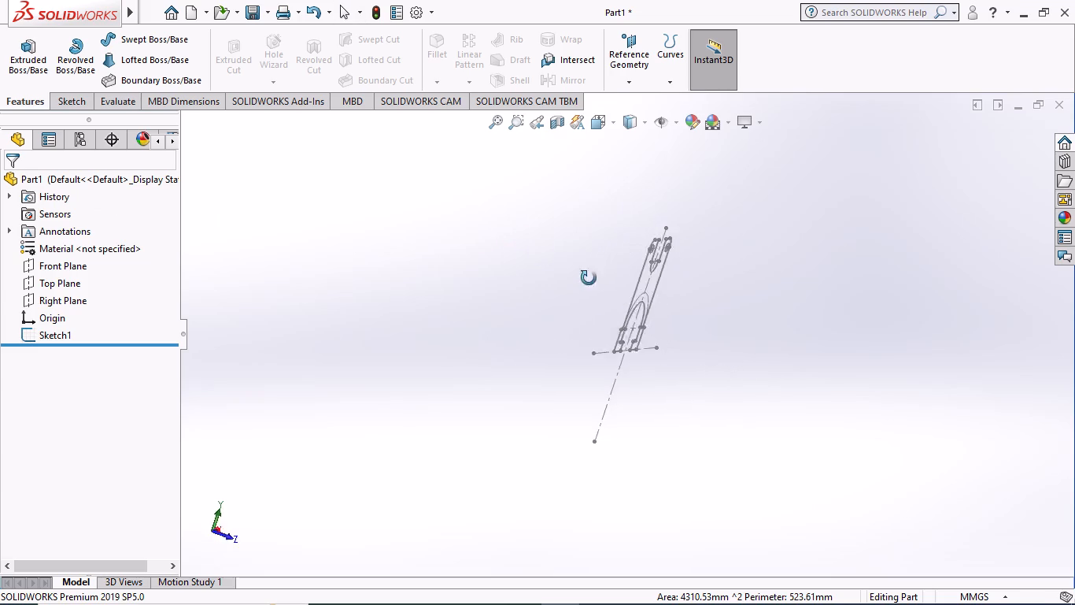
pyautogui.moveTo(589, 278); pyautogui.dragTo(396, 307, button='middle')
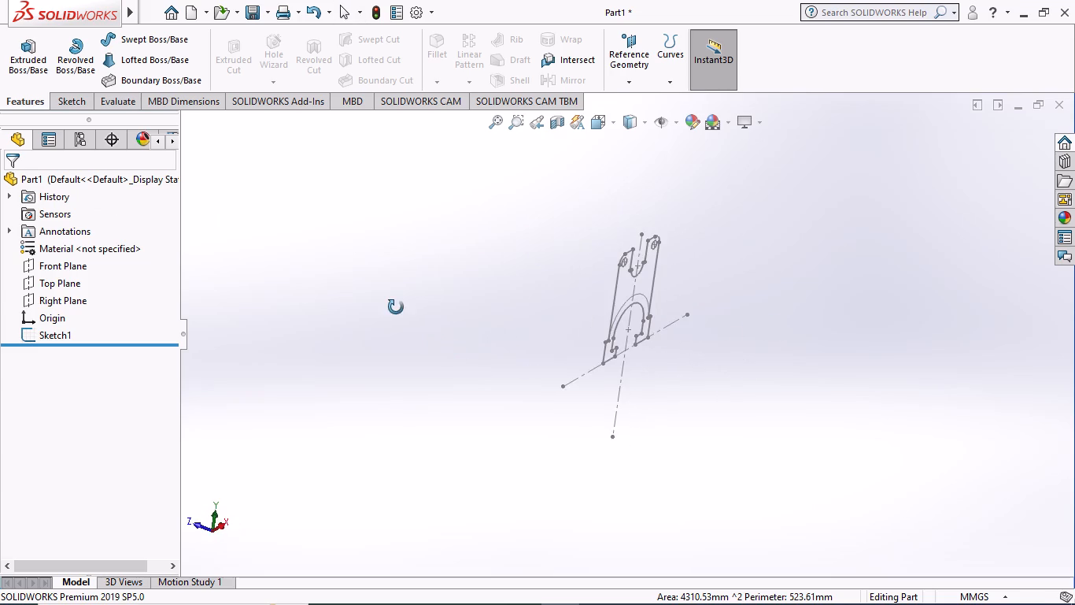
# Extrude only Sketch1's upper plate region, between the notch and the R40 arc, 15 mm blind with the thin feature off.
pyautogui.moveTo(396, 307); pyautogui.dragTo(492, 353, button='middle')
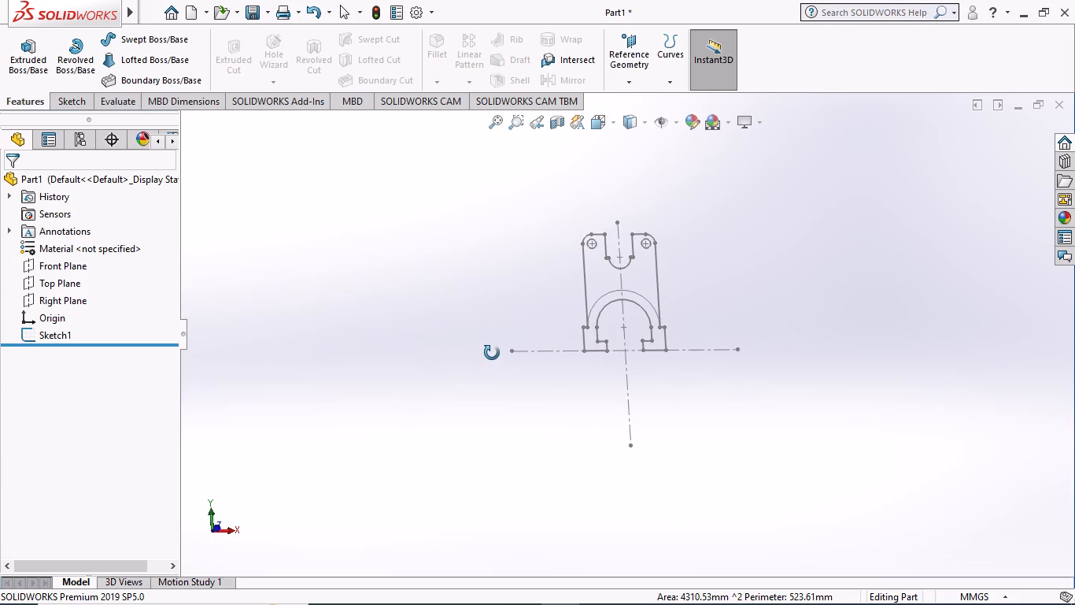
pyautogui.moveTo(492, 353); pyautogui.dragTo(495, 350, button='middle')
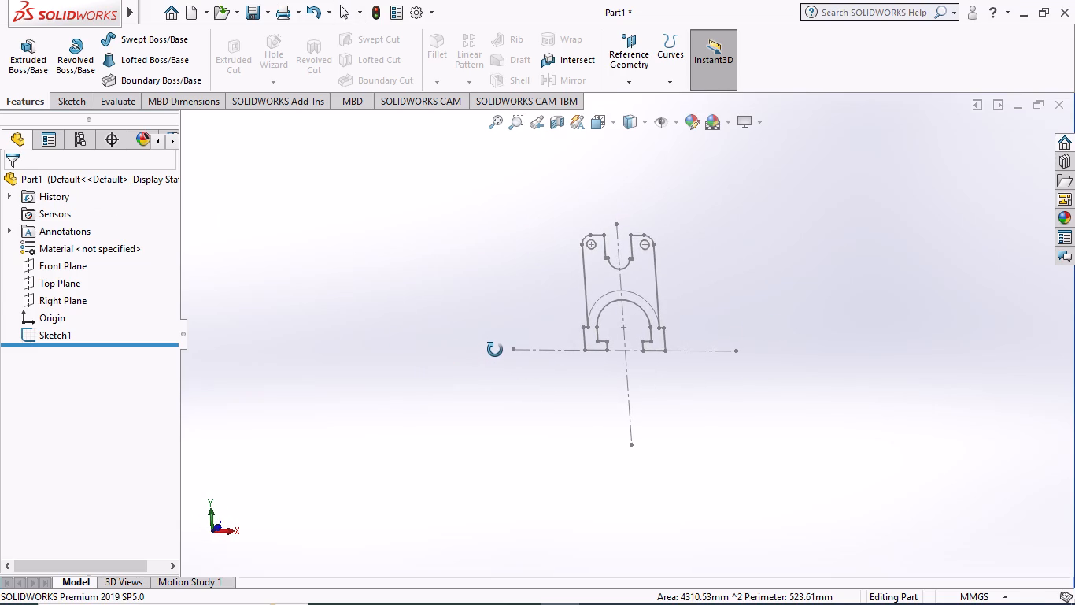
pyautogui.moveTo(495, 350); pyautogui.dragTo(457, 365, button='middle')
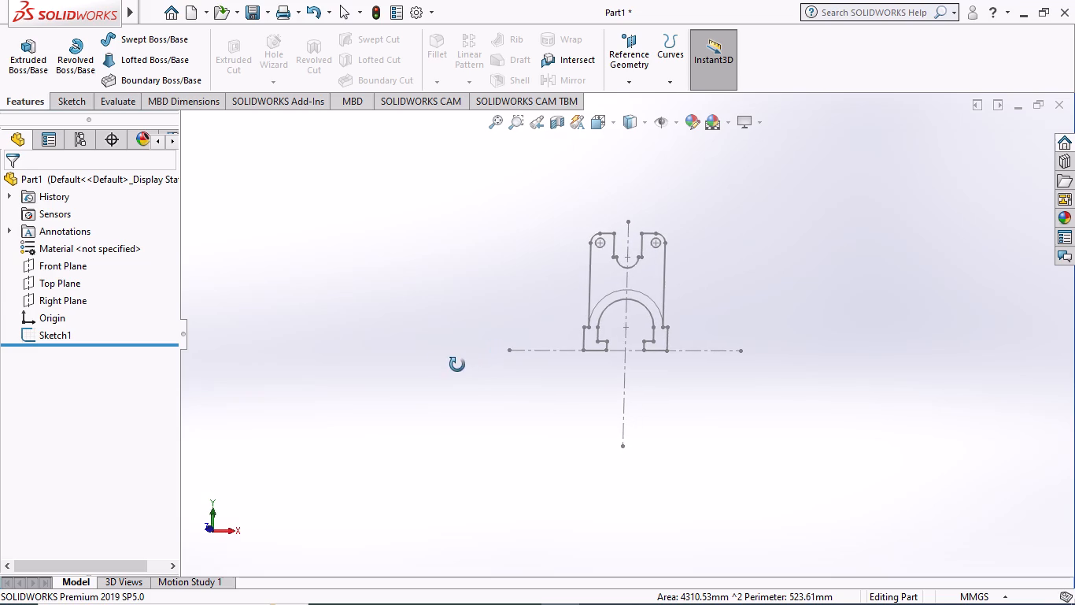
pyautogui.moveTo(457, 365); pyautogui.dragTo(508, 344, button='middle')
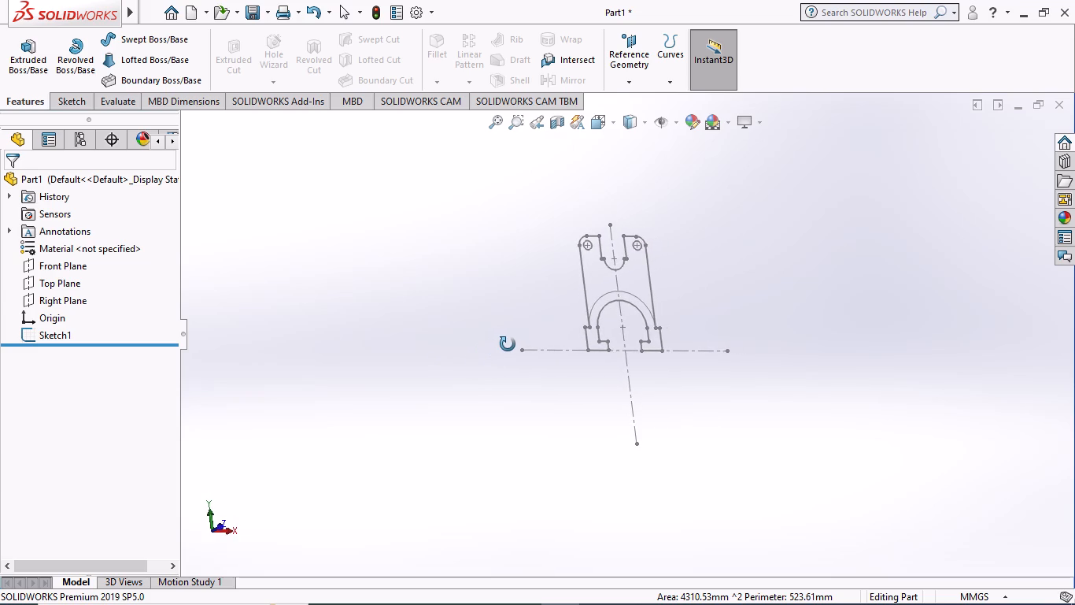
pyautogui.moveTo(508, 344); pyautogui.dragTo(482, 350, button='middle')
pyautogui.scroll(-2, 720, 284)
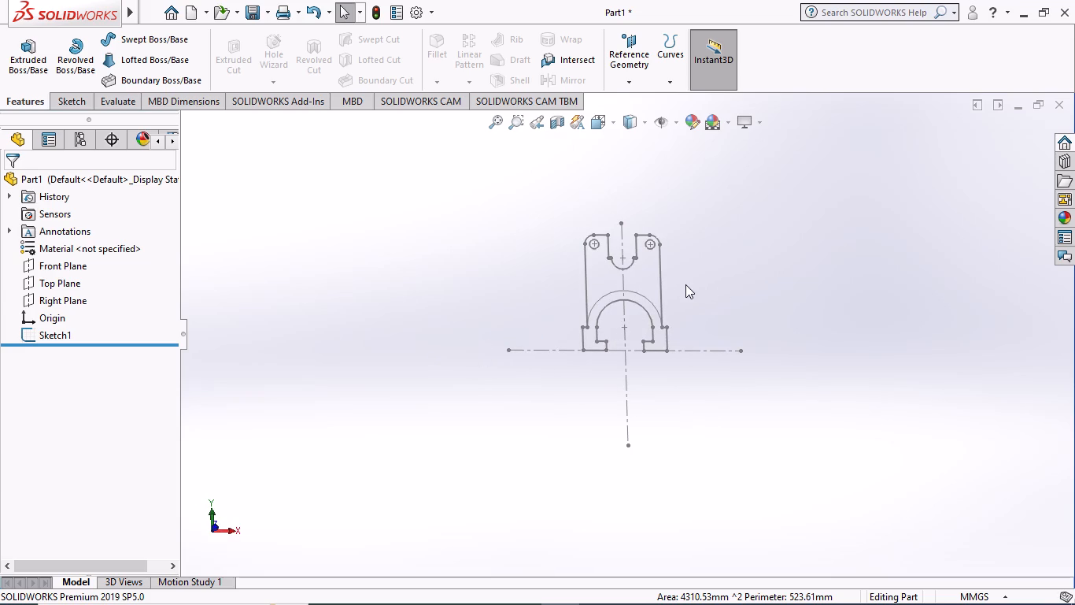
pyautogui.scroll(-3, 670, 281)
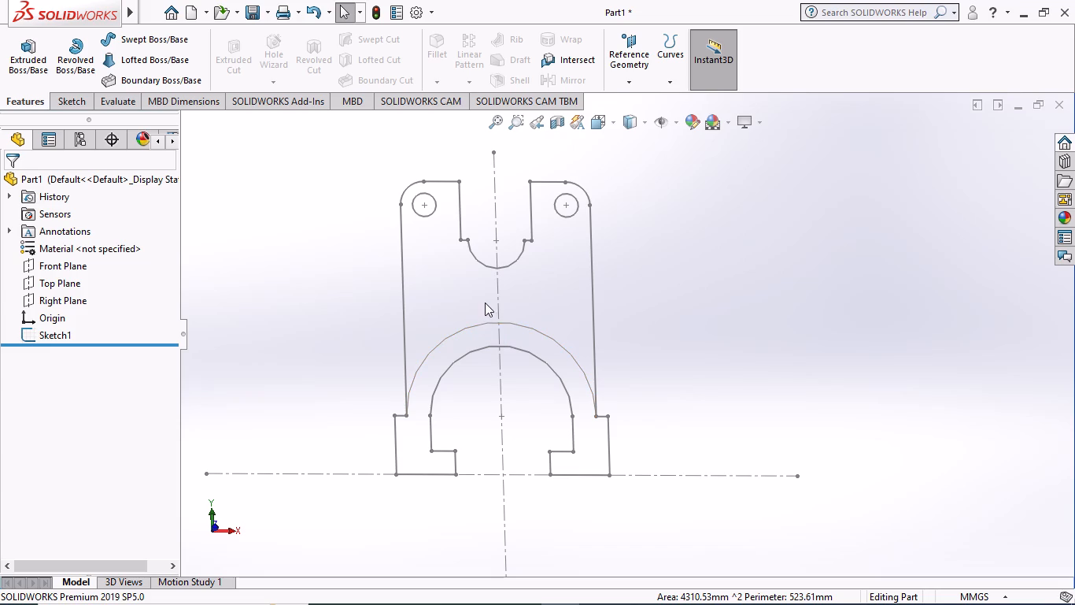
pyautogui.click(12, 52)
pyautogui.click(440, 289)
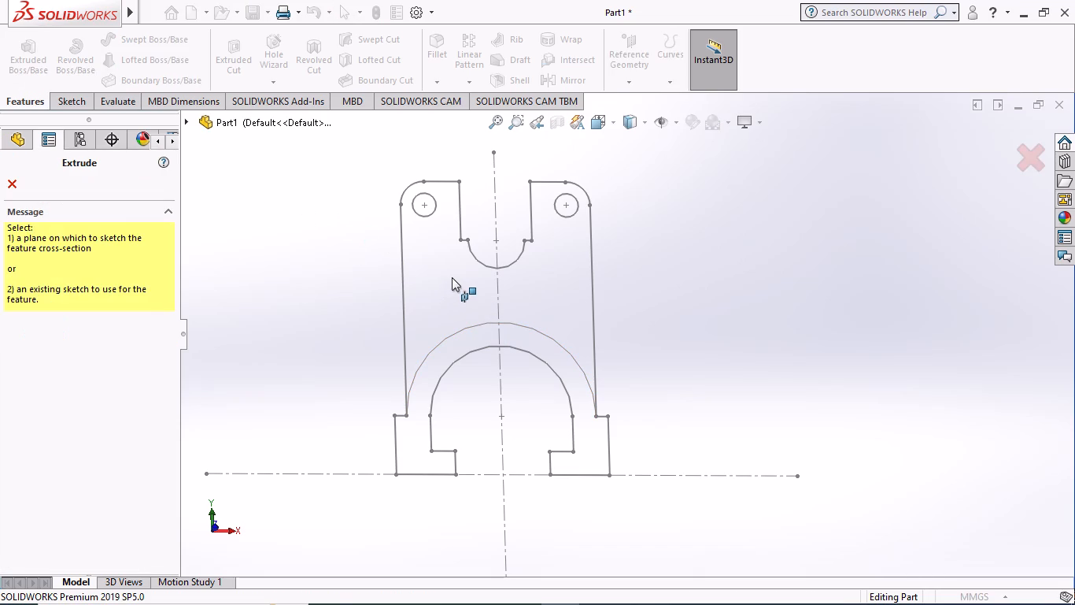
pyautogui.click(403, 278)
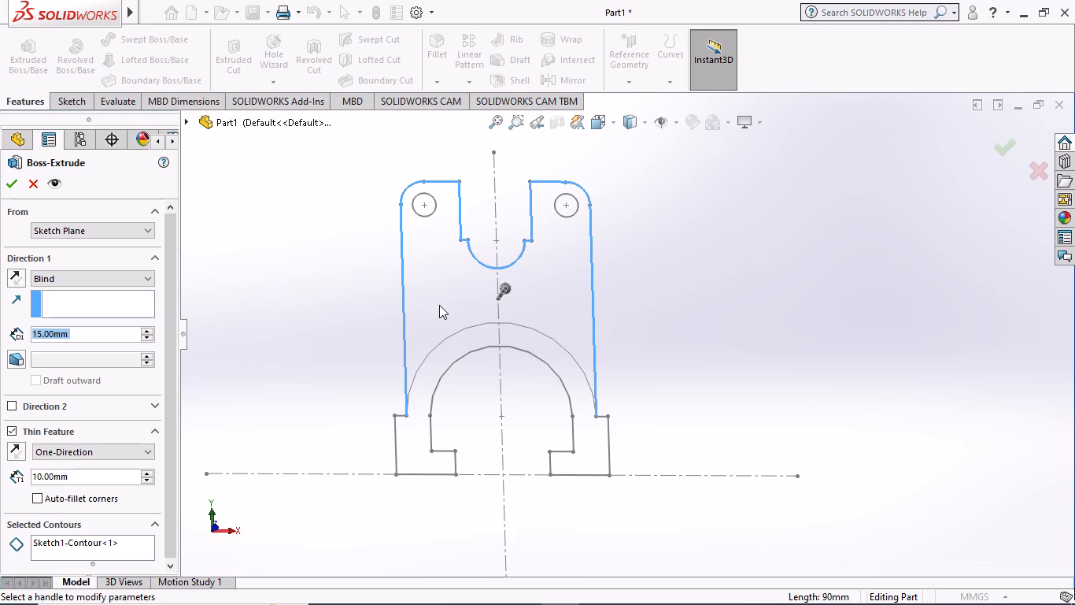
pyautogui.rightClick(84, 547)
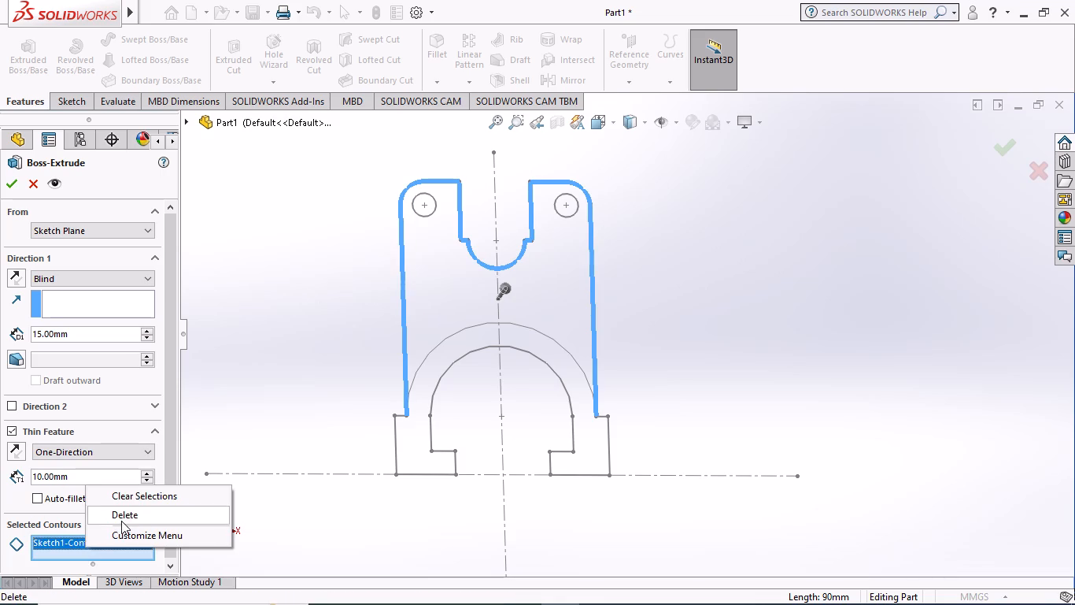
pyautogui.click(159, 499)
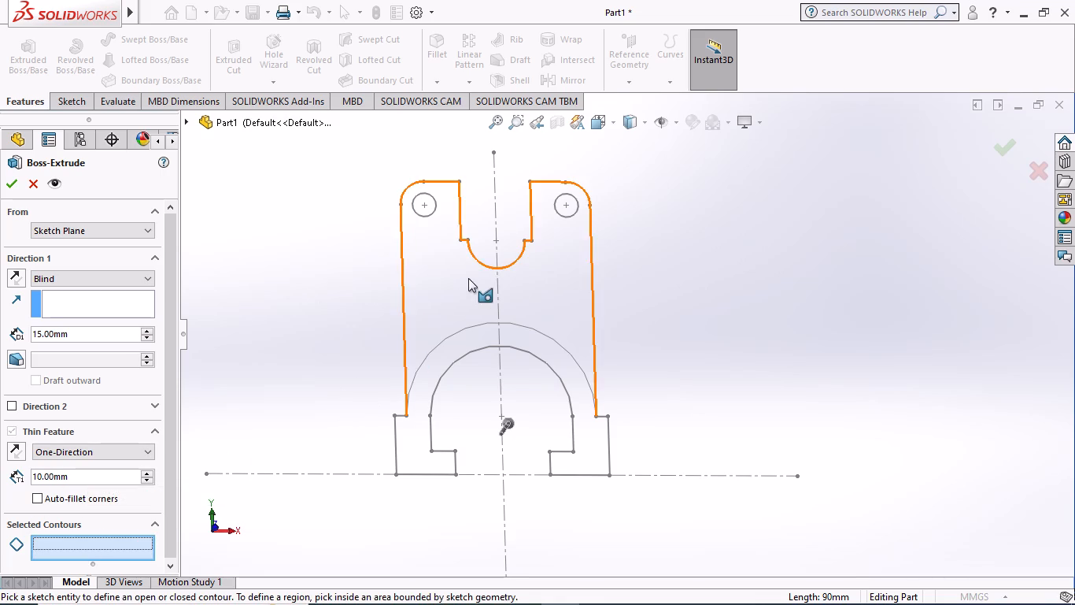
pyautogui.click(453, 306)
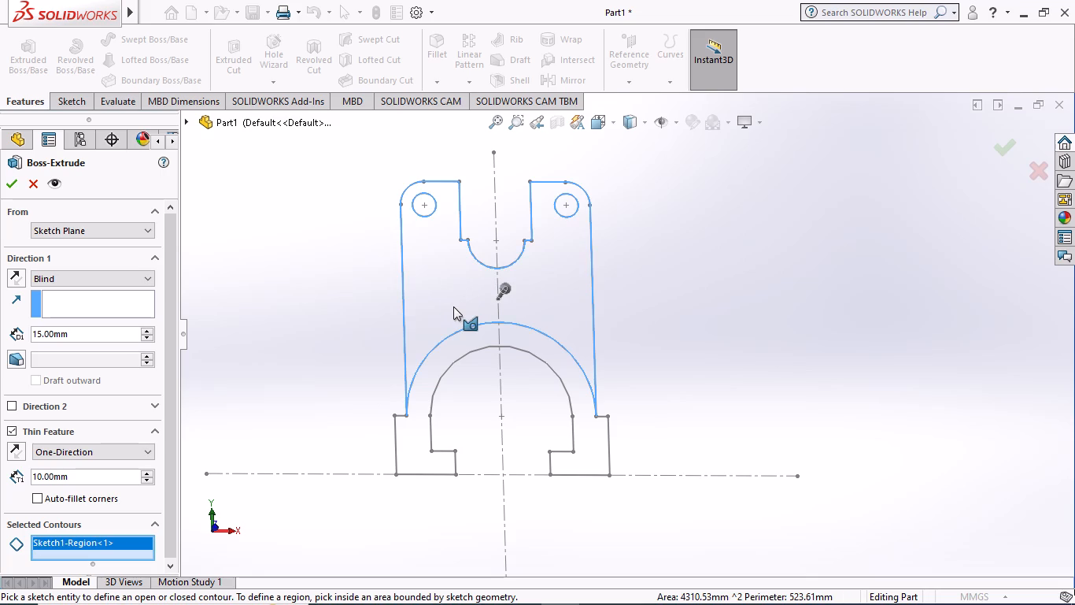
pyautogui.click(13, 430)
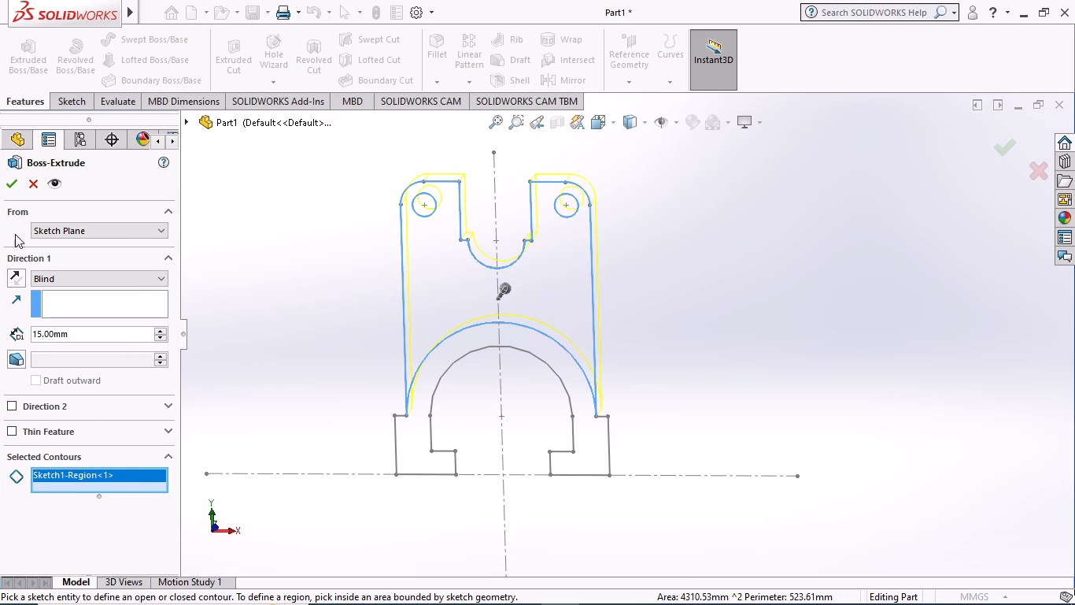
pyautogui.click(9, 182)
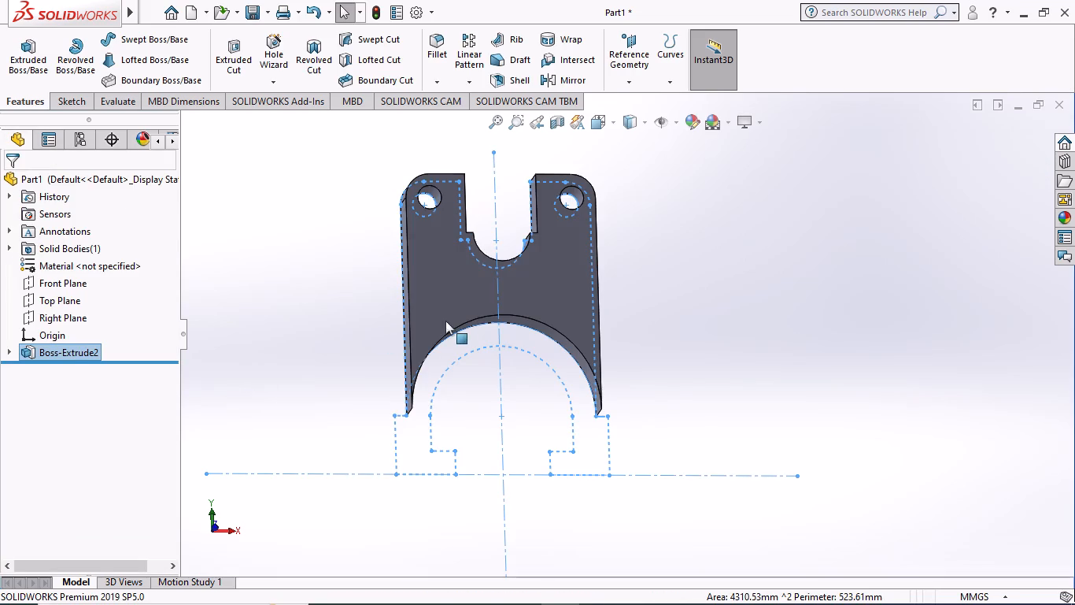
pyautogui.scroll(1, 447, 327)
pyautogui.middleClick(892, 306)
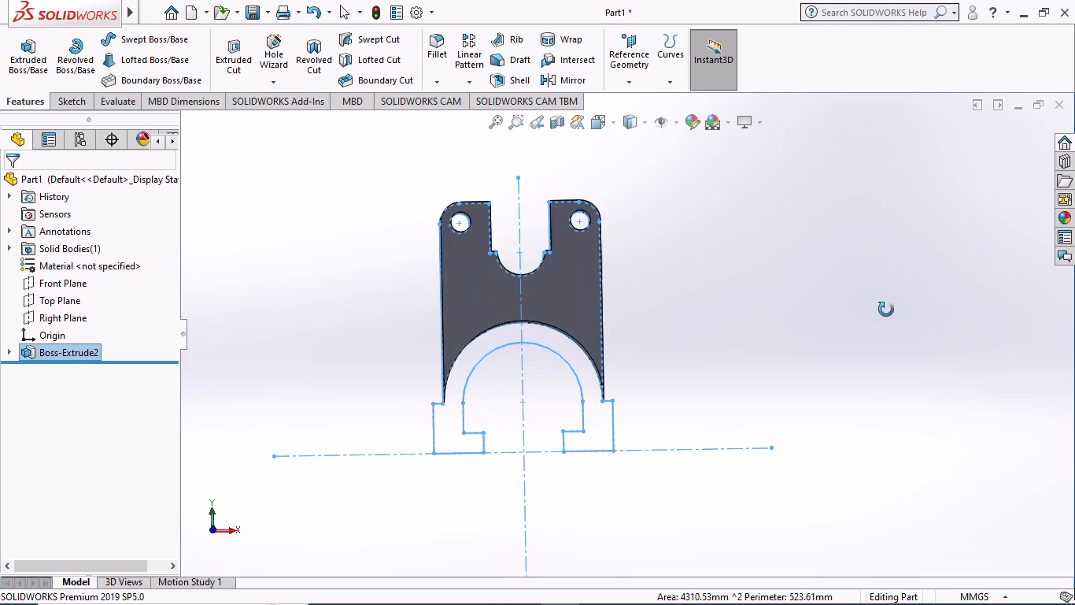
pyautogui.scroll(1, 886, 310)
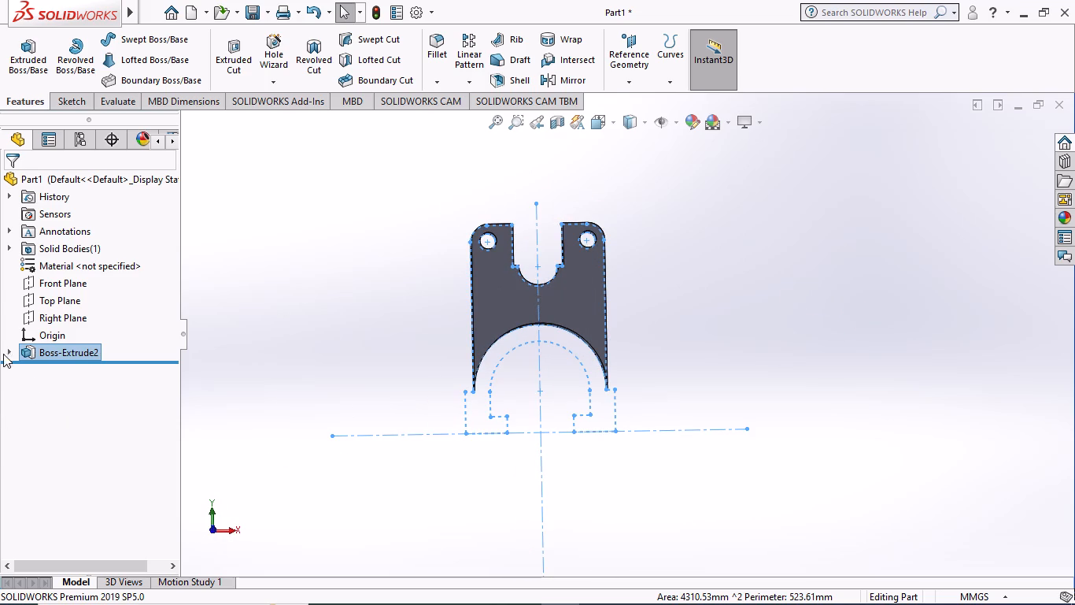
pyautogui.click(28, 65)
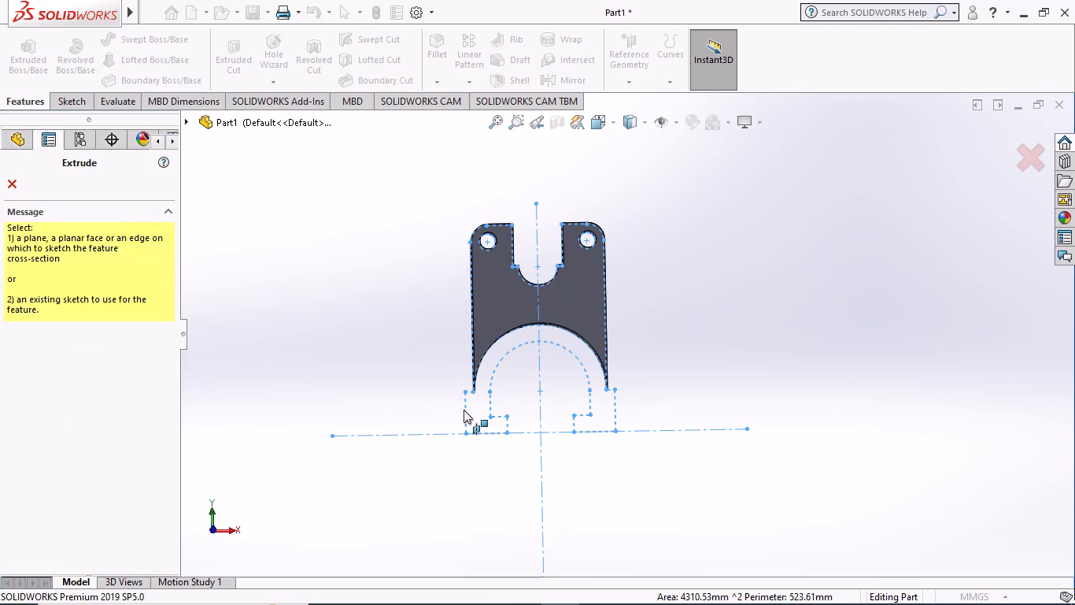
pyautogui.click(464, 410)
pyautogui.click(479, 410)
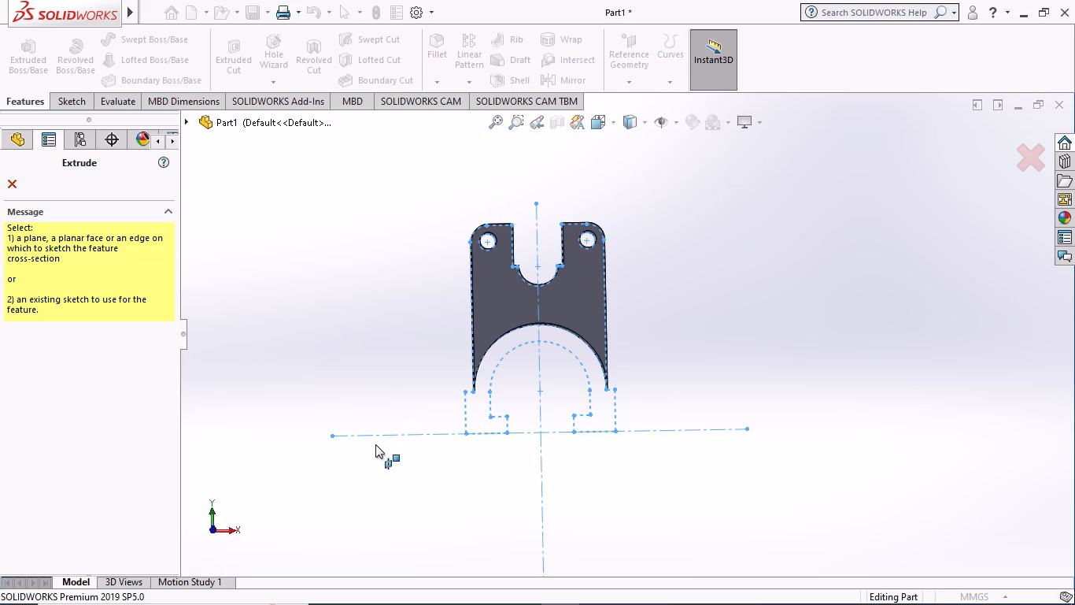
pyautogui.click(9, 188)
# Show Sketch1, absorbed in Boss-Extrude2, so its remaining contours can be reused.
pyautogui.click(7, 349)
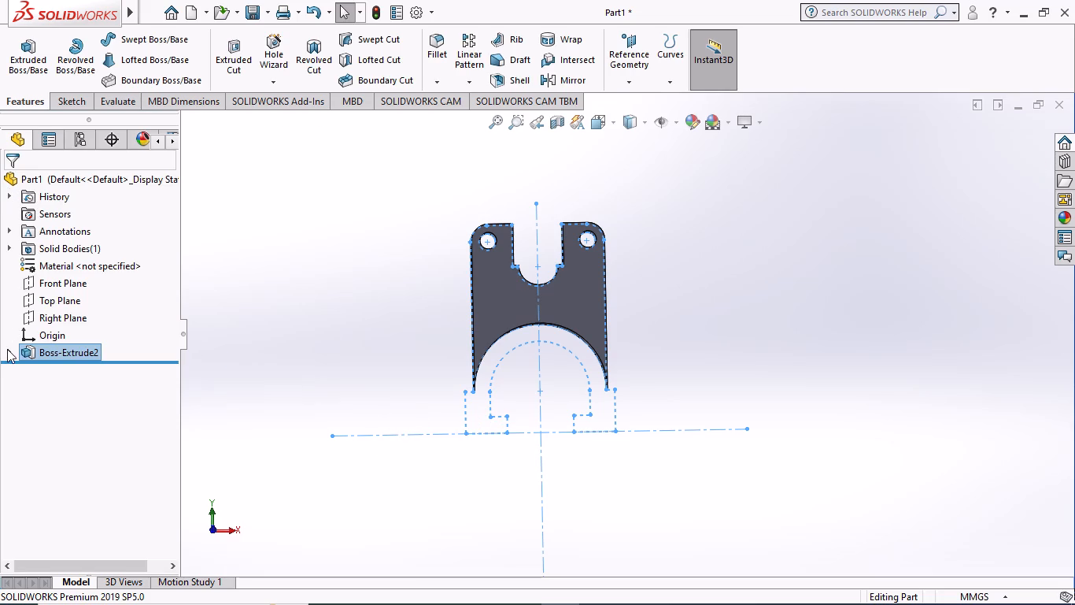
pyautogui.click(60, 367)
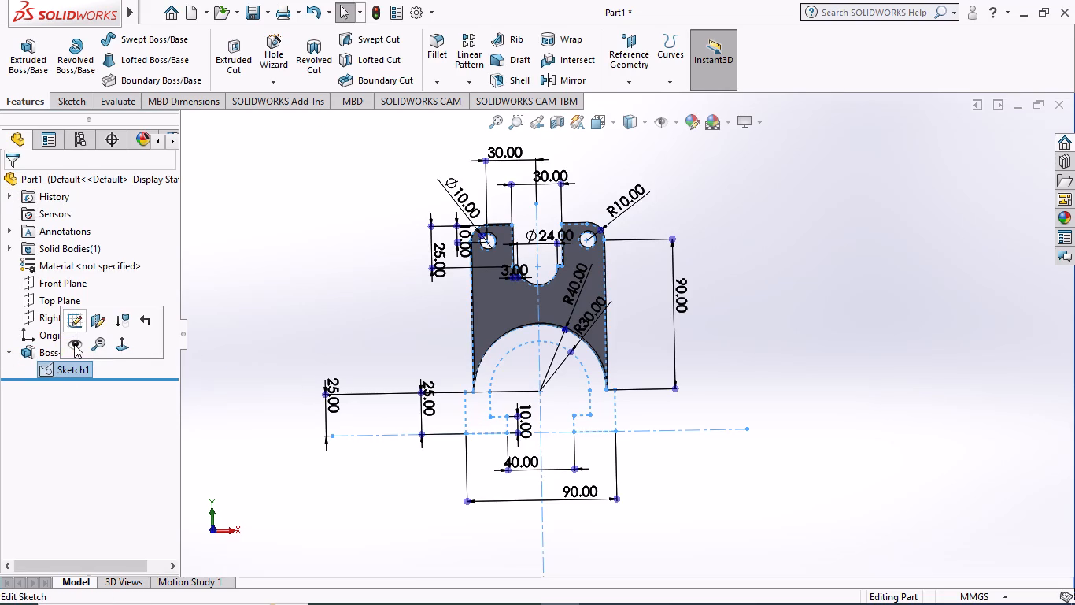
pyautogui.click(74, 344)
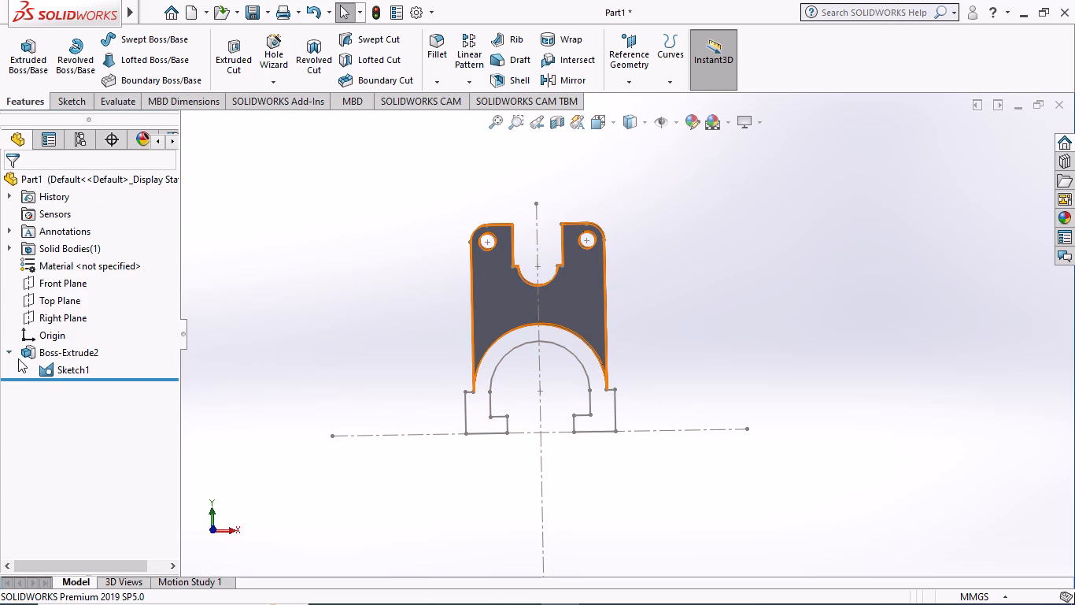
# Extrude Sketch1's arched region with the stepped base, below the R40 arc, 100 mm blind as a merged solid without thin feature.
pyautogui.click(23, 61)
pyautogui.click(467, 406)
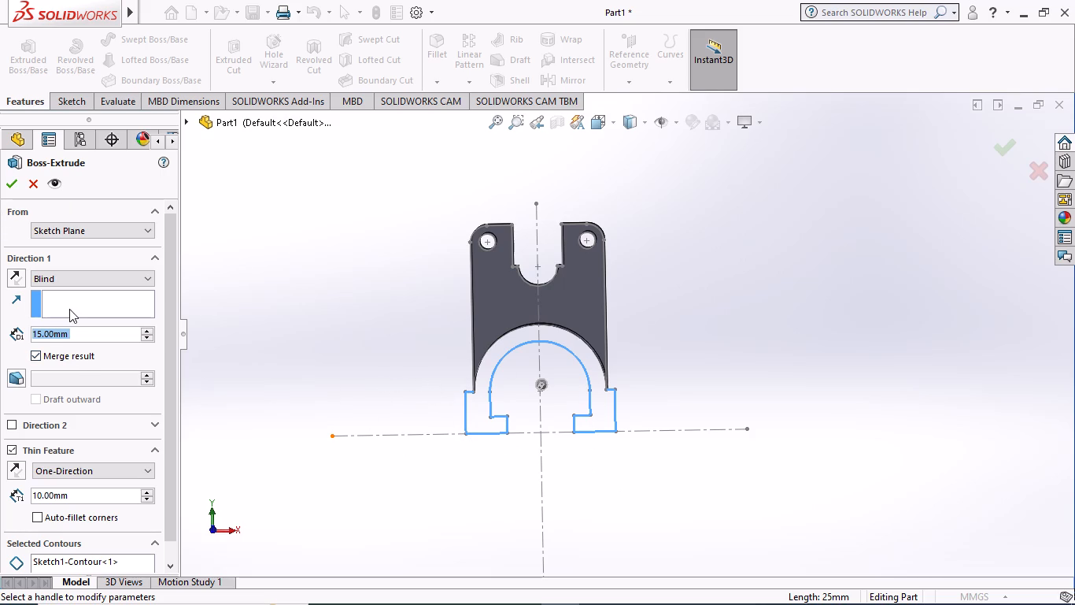
pyautogui.write('100')
pyautogui.press('Return')
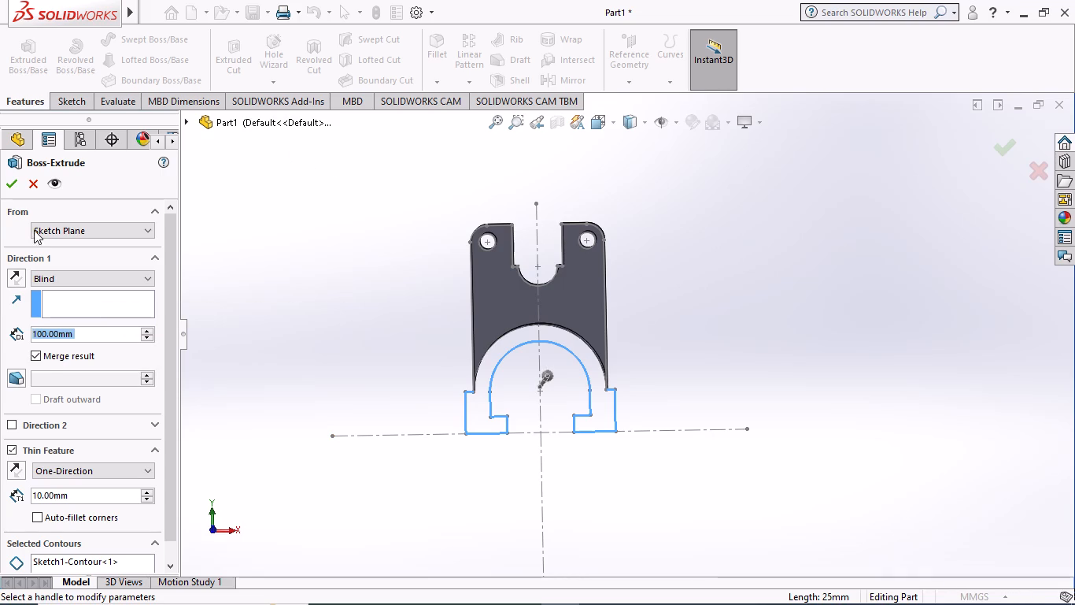
pyautogui.click(13, 445)
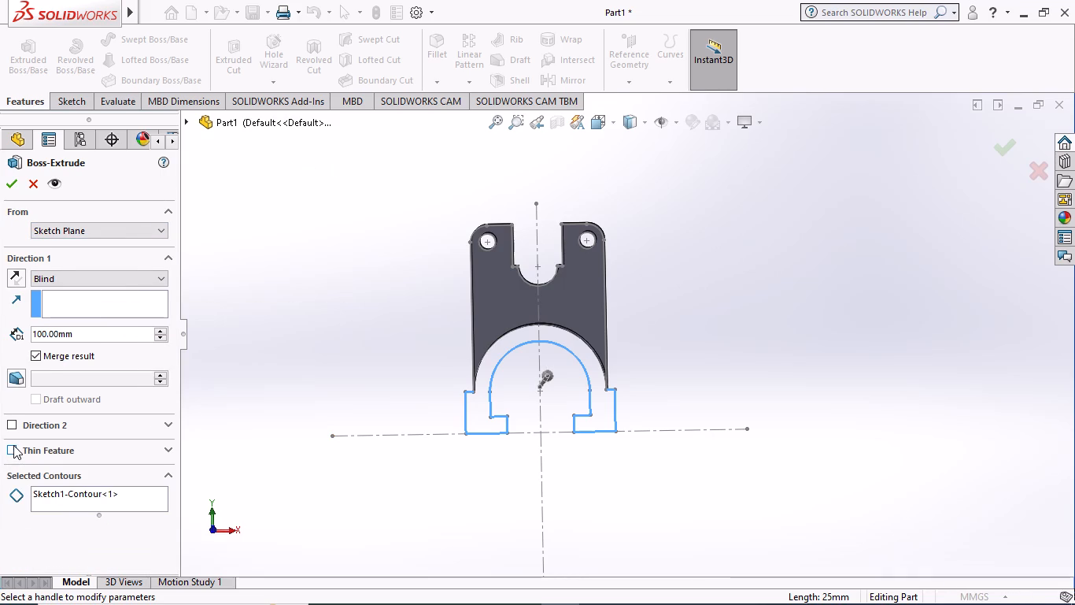
pyautogui.rightClick(94, 496)
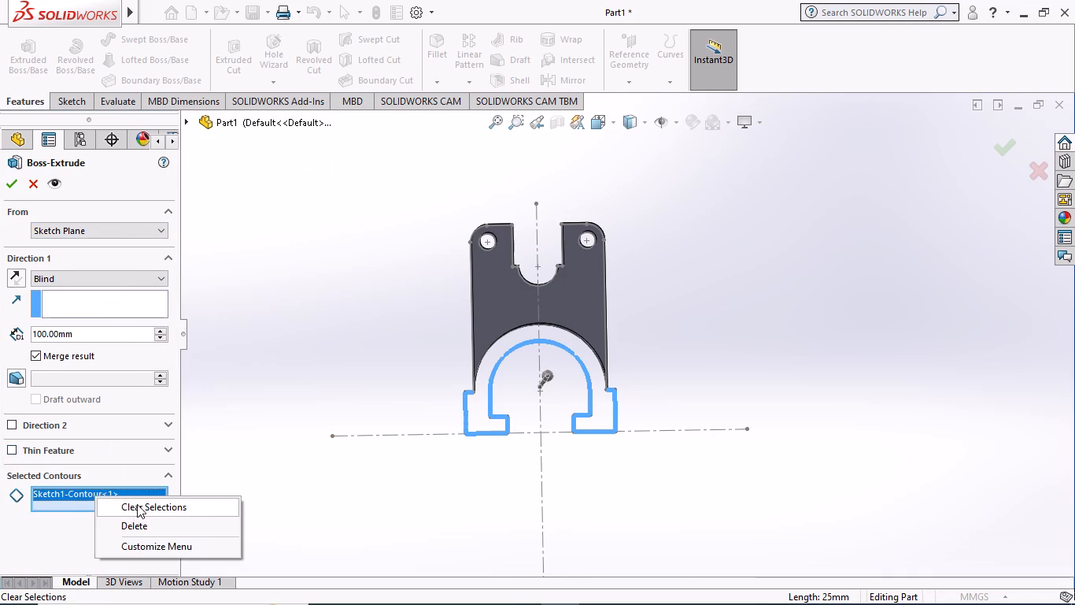
pyautogui.click(137, 504)
pyautogui.click(478, 409)
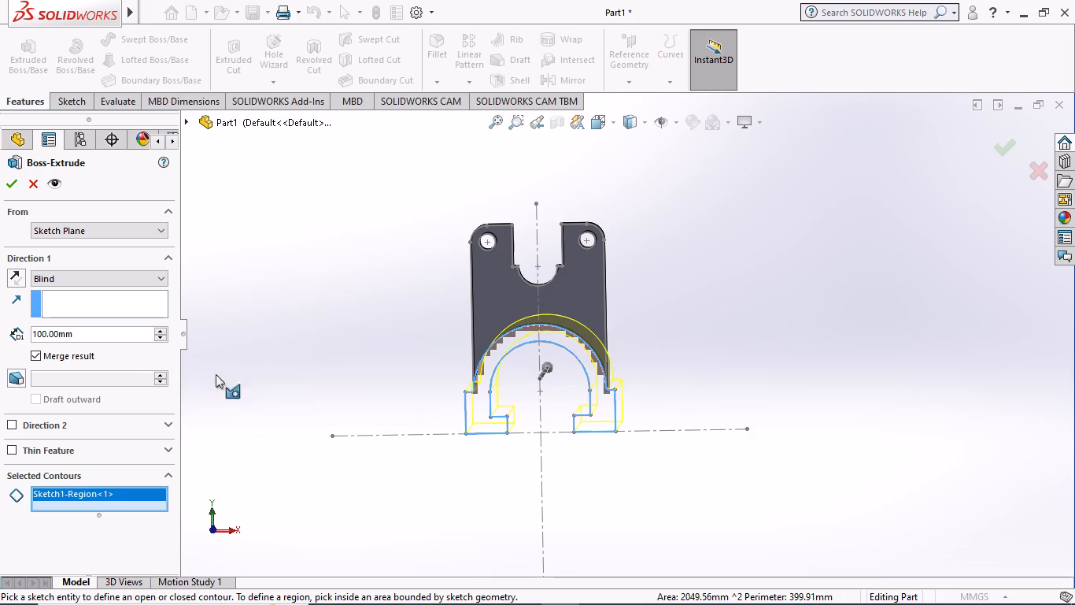
pyautogui.click(14, 185)
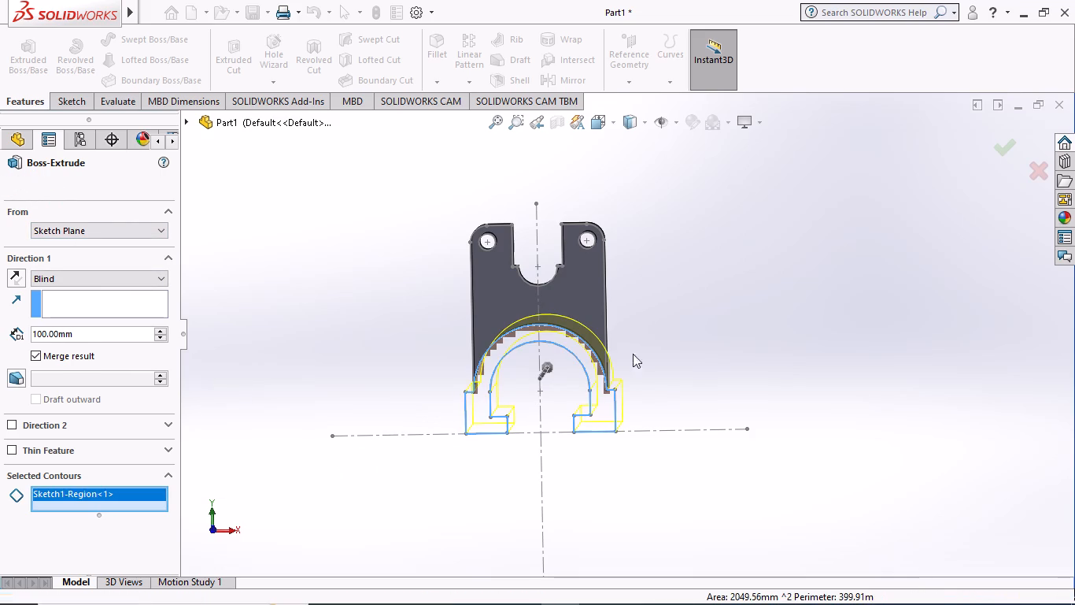
# Examine the bracket from the front, sides and back, checking how the upright plate meets the arched base.
pyautogui.scroll(1, 932, 413)
pyautogui.moveTo(876, 392); pyautogui.dragTo(774, 402, button='middle')
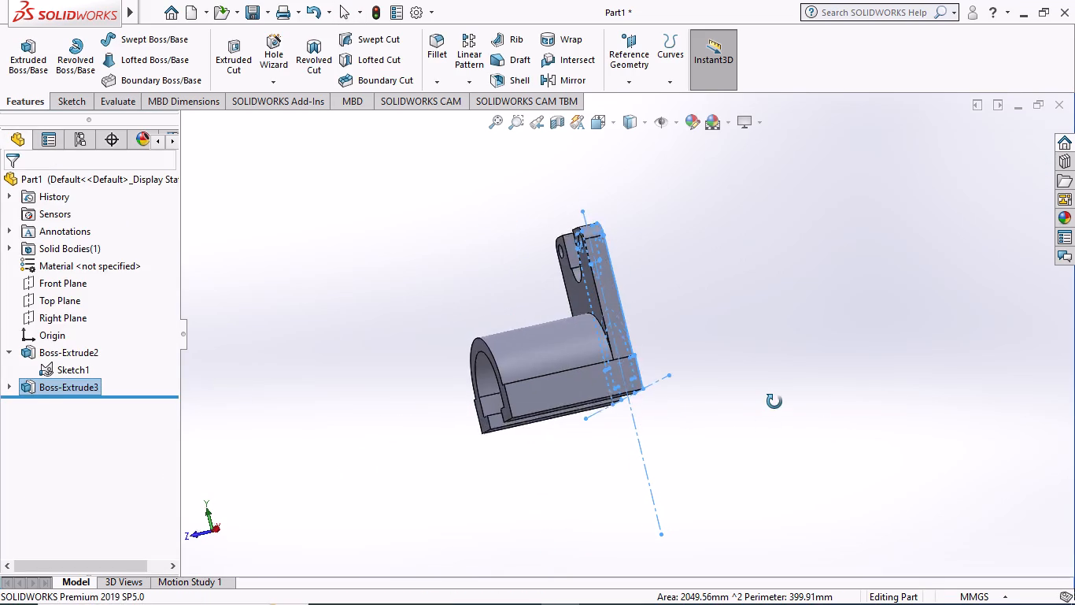
pyautogui.moveTo(774, 402); pyautogui.dragTo(852, 541, button='middle')
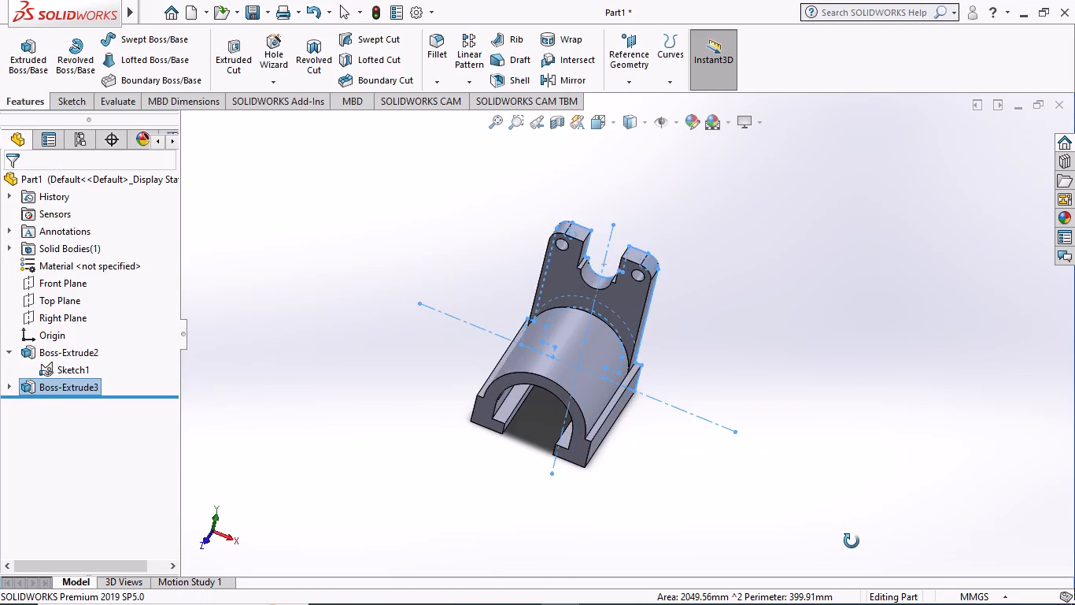
pyautogui.moveTo(852, 541); pyautogui.dragTo(744, 531, button='middle')
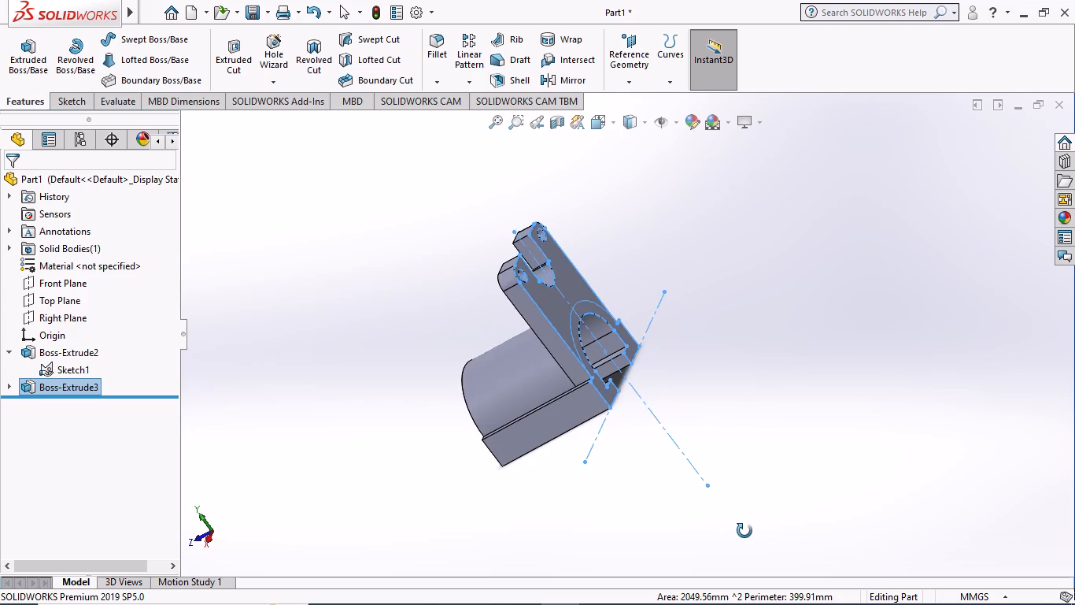
pyautogui.moveTo(744, 531); pyautogui.dragTo(938, 496, button='middle')
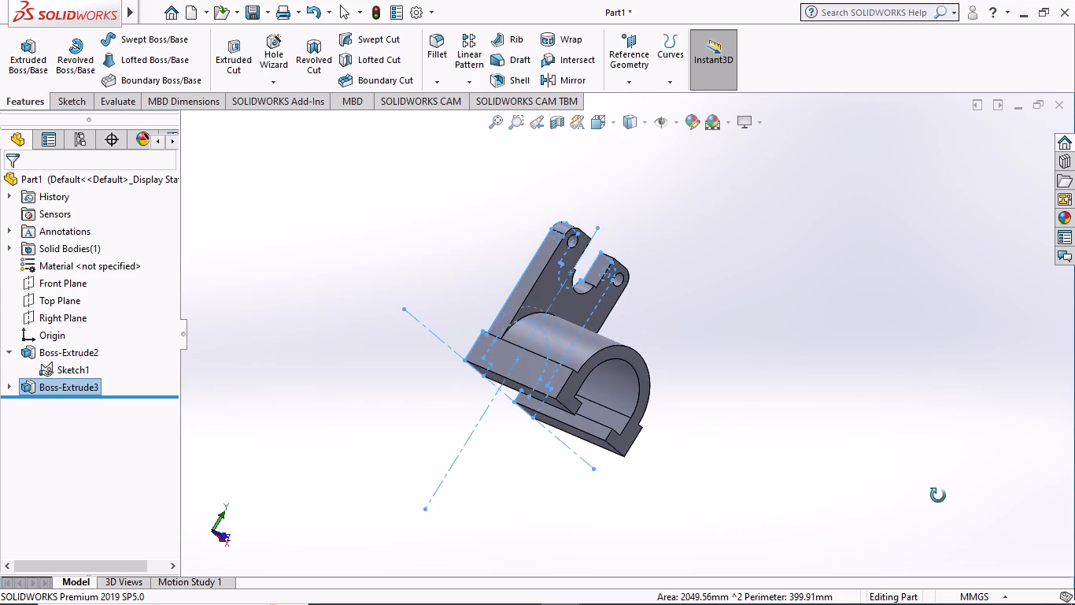
pyautogui.moveTo(938, 496); pyautogui.dragTo(955, 515, button='middle')
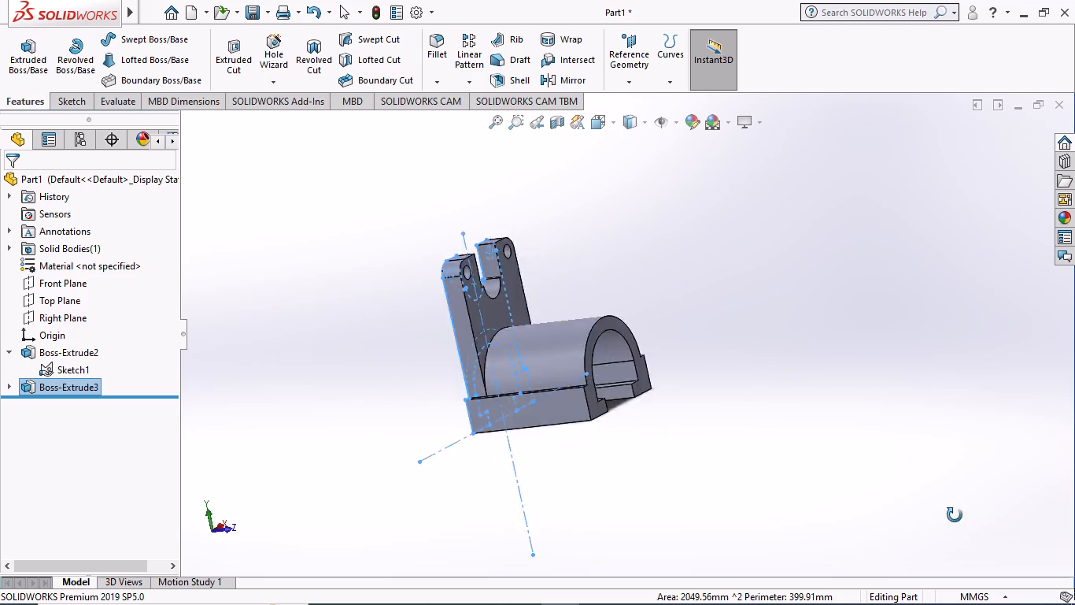
pyautogui.moveTo(955, 515); pyautogui.dragTo(880, 564, button='middle')
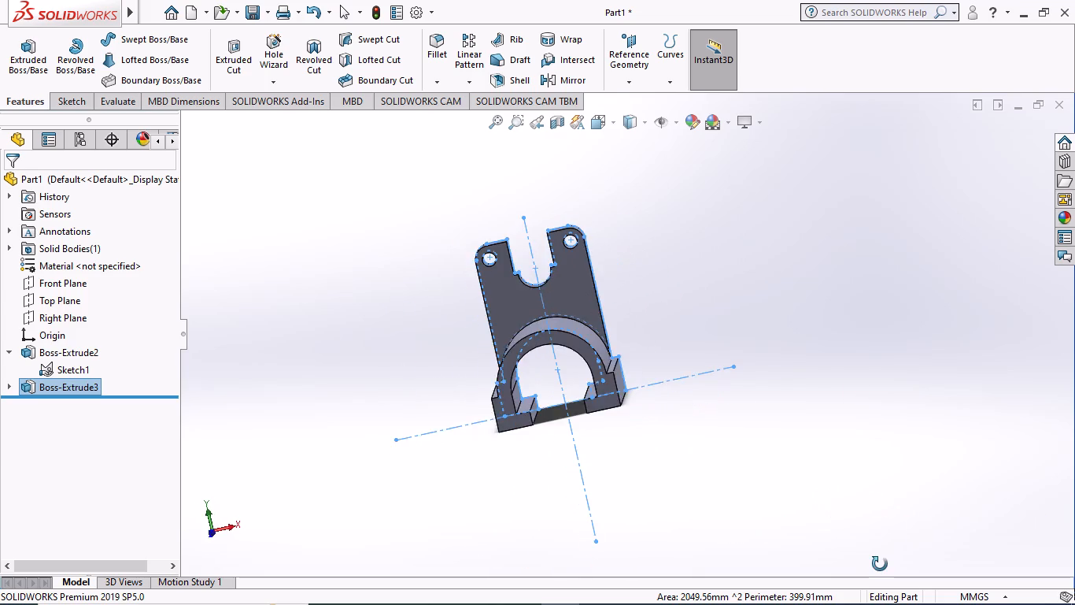
pyautogui.moveTo(880, 564); pyautogui.dragTo(876, 569, button='middle')
pyautogui.moveTo(700, 317); pyautogui.dragTo(760, 335, button='middle')
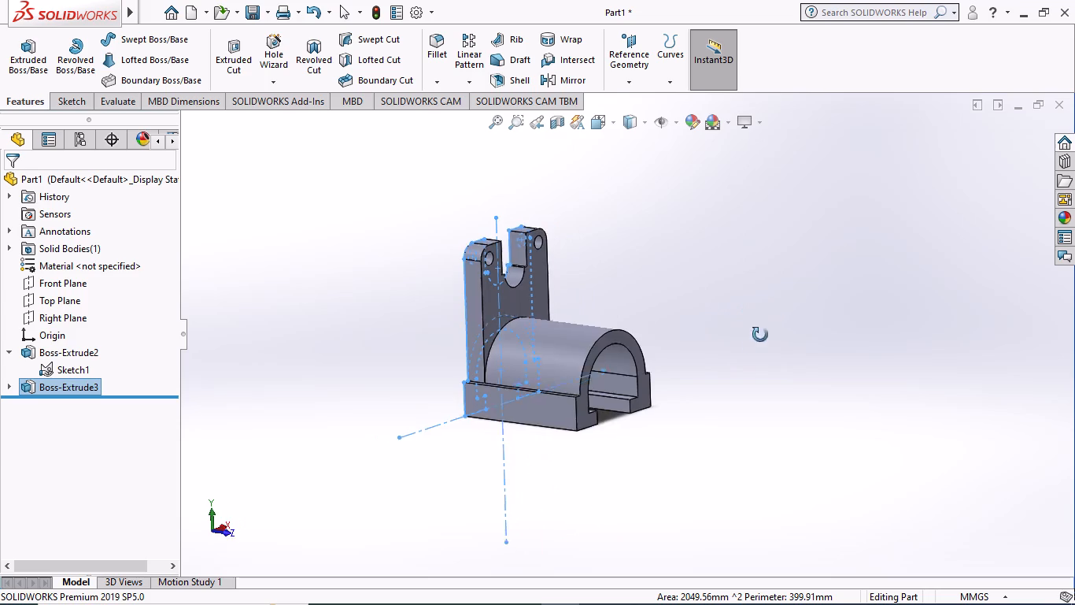
pyautogui.moveTo(760, 335); pyautogui.dragTo(621, 380, button='middle')
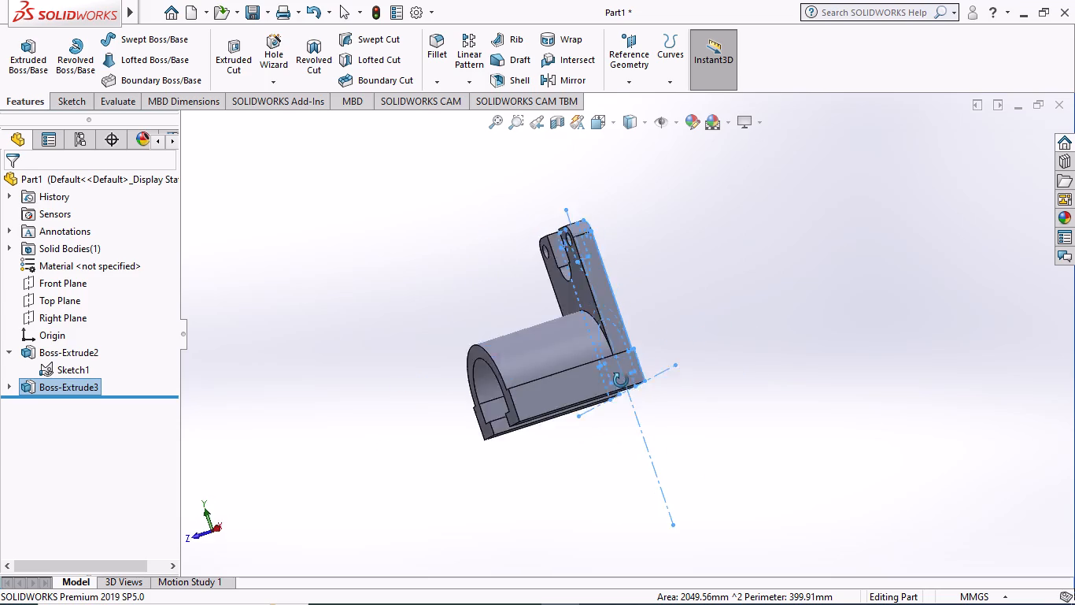
pyautogui.moveTo(621, 380); pyautogui.dragTo(582, 395, button='middle')
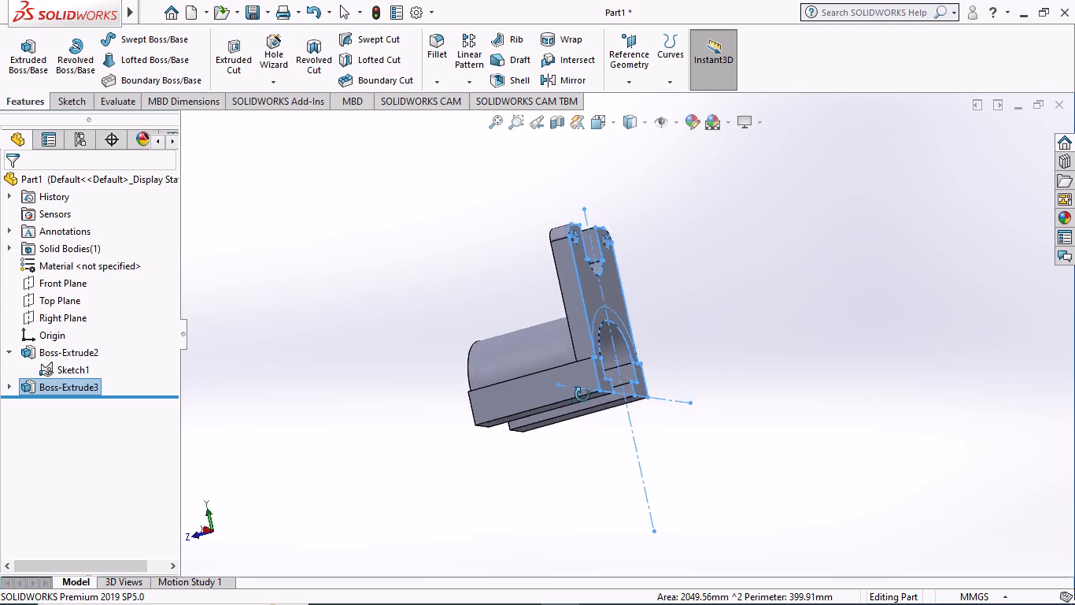
# Inspect the finished bracket from the front and both sides, checking the notched plate, its holes and the arched base with stepped feet.
pyautogui.moveTo(582, 395); pyautogui.dragTo(692, 403, button='middle')
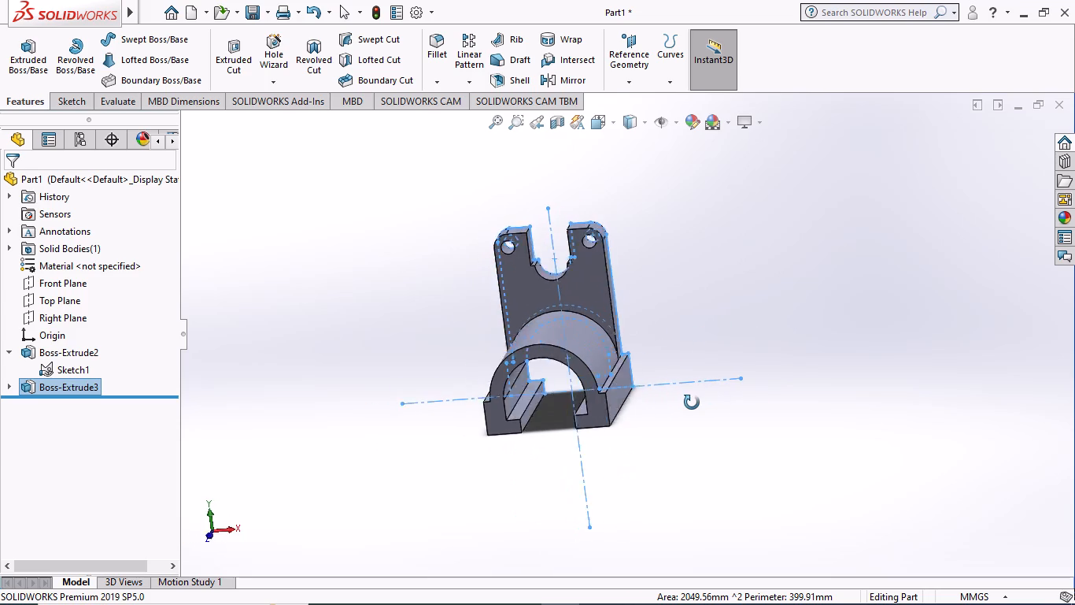
pyautogui.moveTo(692, 403); pyautogui.dragTo(713, 375, button='middle')
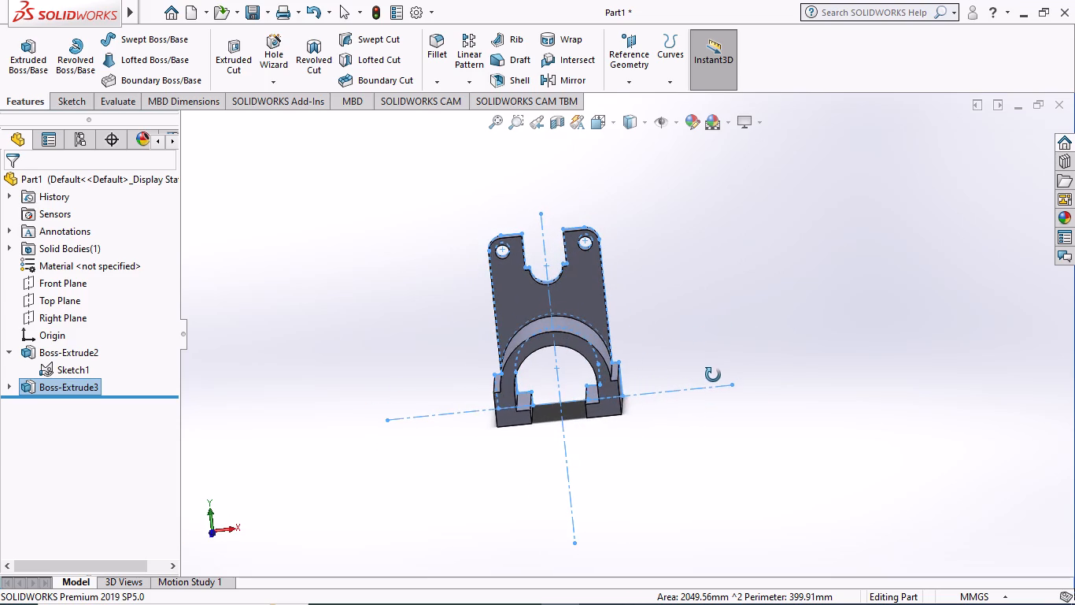
pyautogui.moveTo(713, 375); pyautogui.dragTo(611, 439, button='middle')
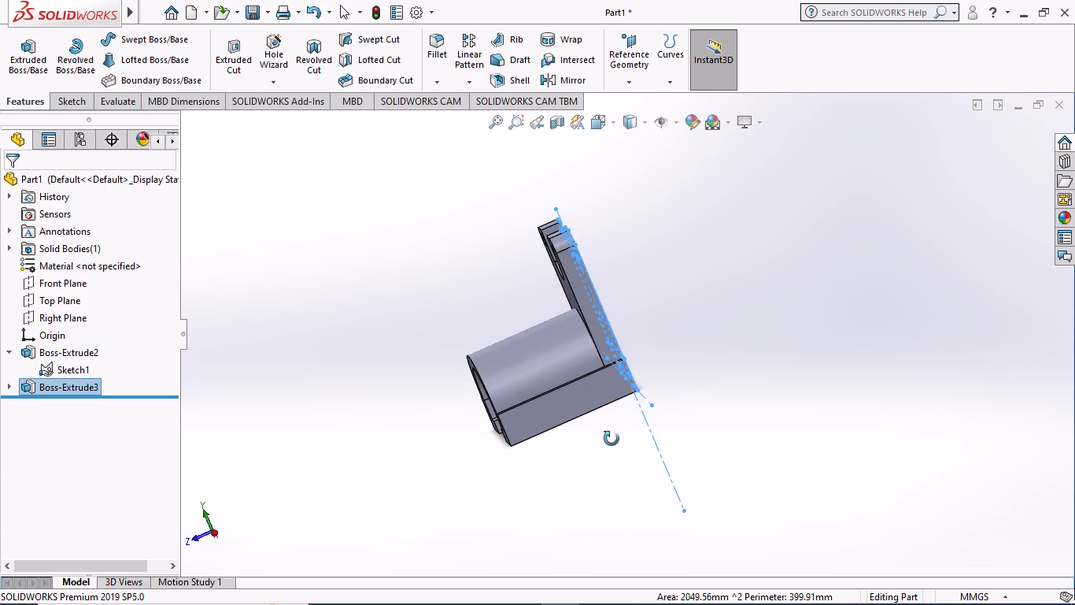
pyautogui.moveTo(611, 439); pyautogui.dragTo(713, 408, button='middle')
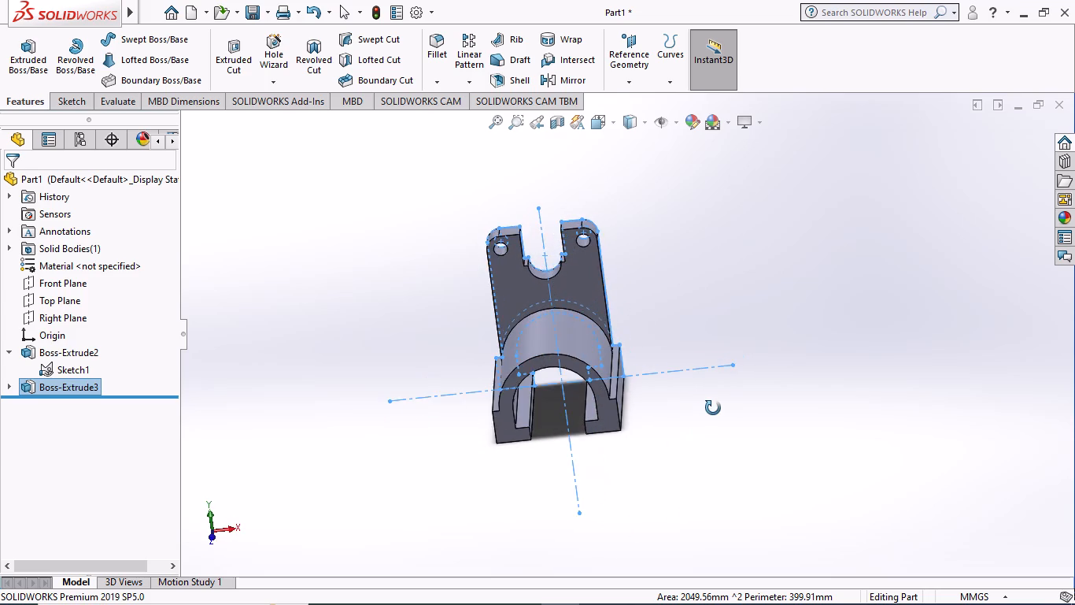
pyautogui.moveTo(713, 408); pyautogui.dragTo(678, 383, button='middle')
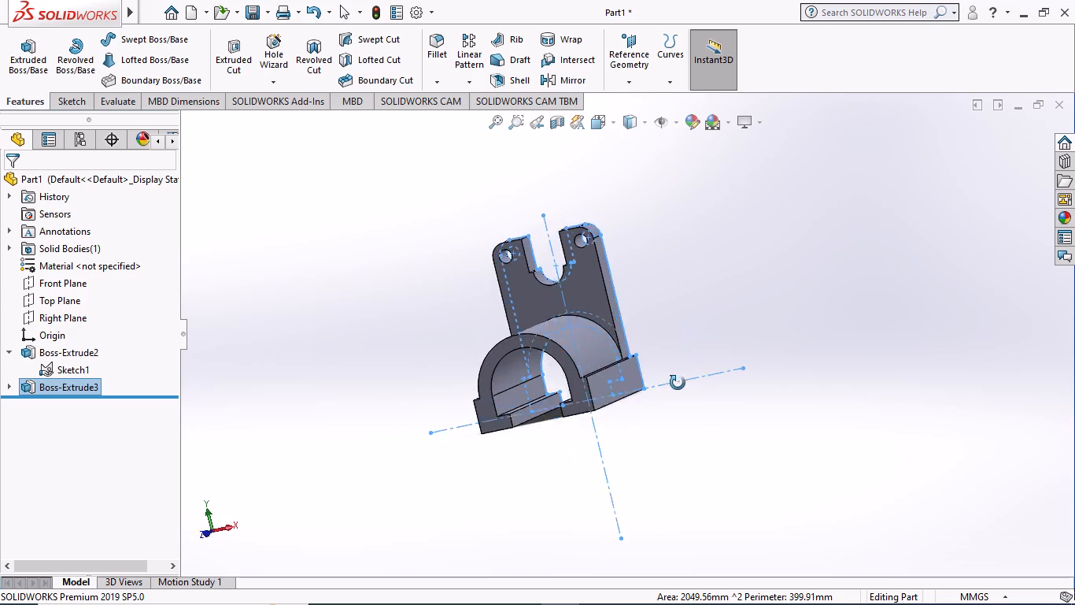
pyautogui.moveTo(678, 383); pyautogui.dragTo(700, 330, button='middle')
pyautogui.moveTo(724, 254); pyautogui.dragTo(669, 336, button='middle')
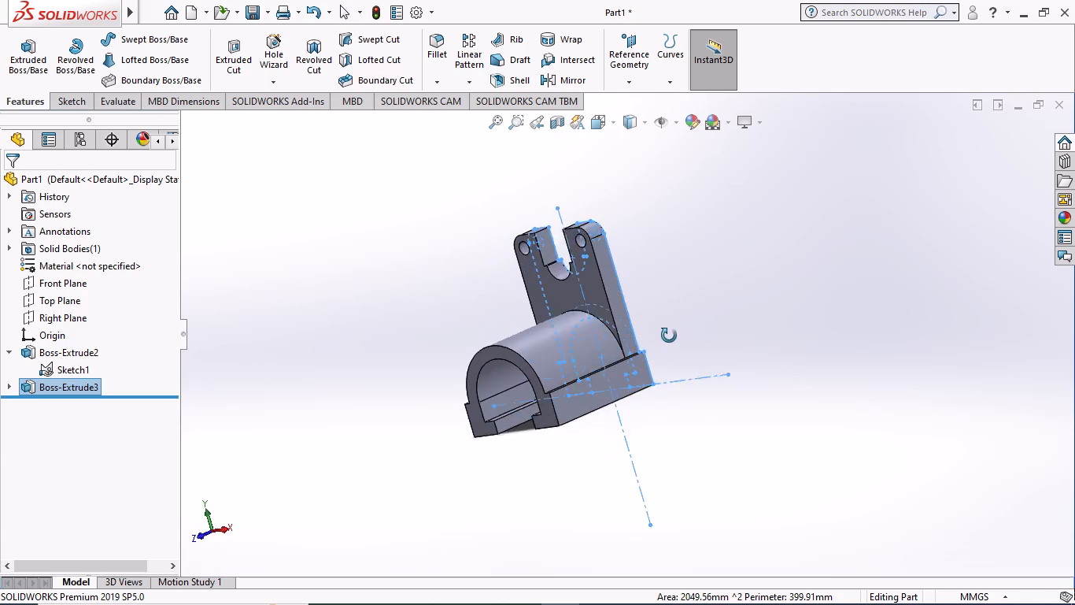
pyautogui.moveTo(669, 336); pyautogui.dragTo(866, 346, button='middle')
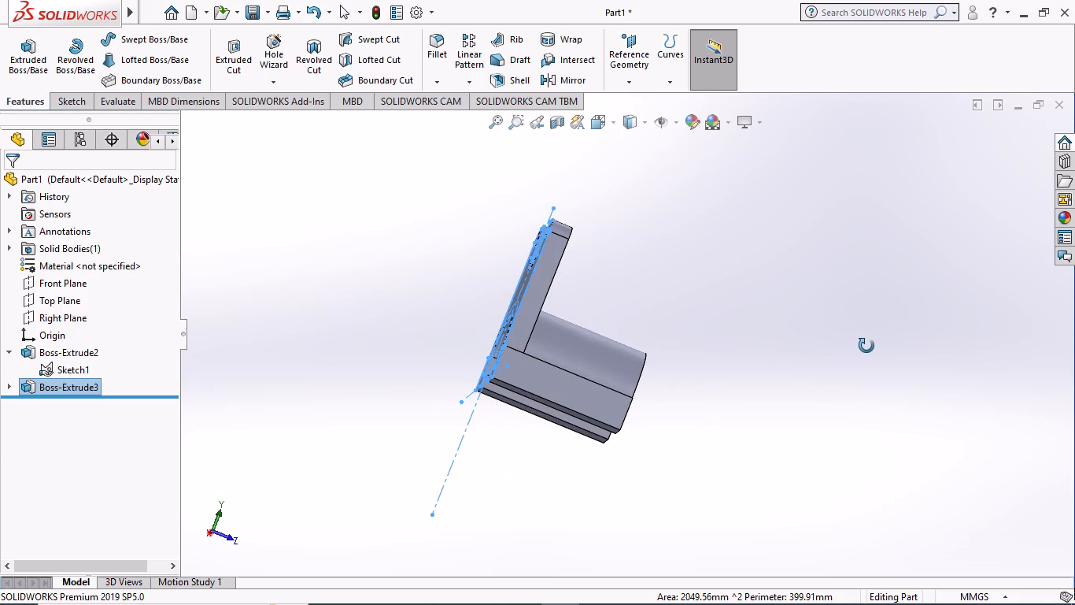
pyautogui.moveTo(866, 346); pyautogui.dragTo(763, 380, button='middle')
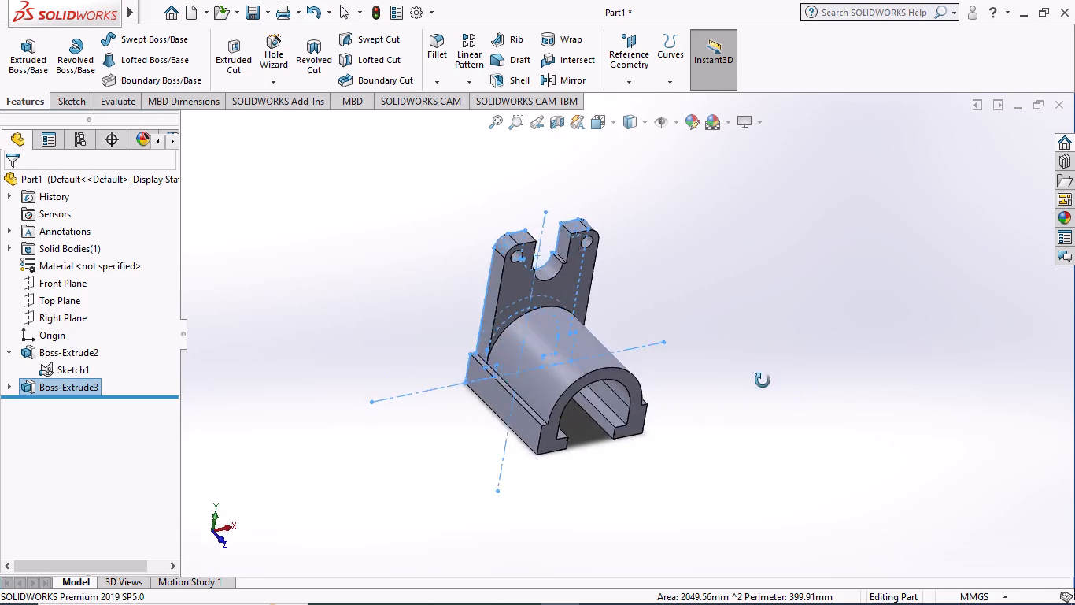
pyautogui.moveTo(763, 380); pyautogui.dragTo(725, 324, button='middle')
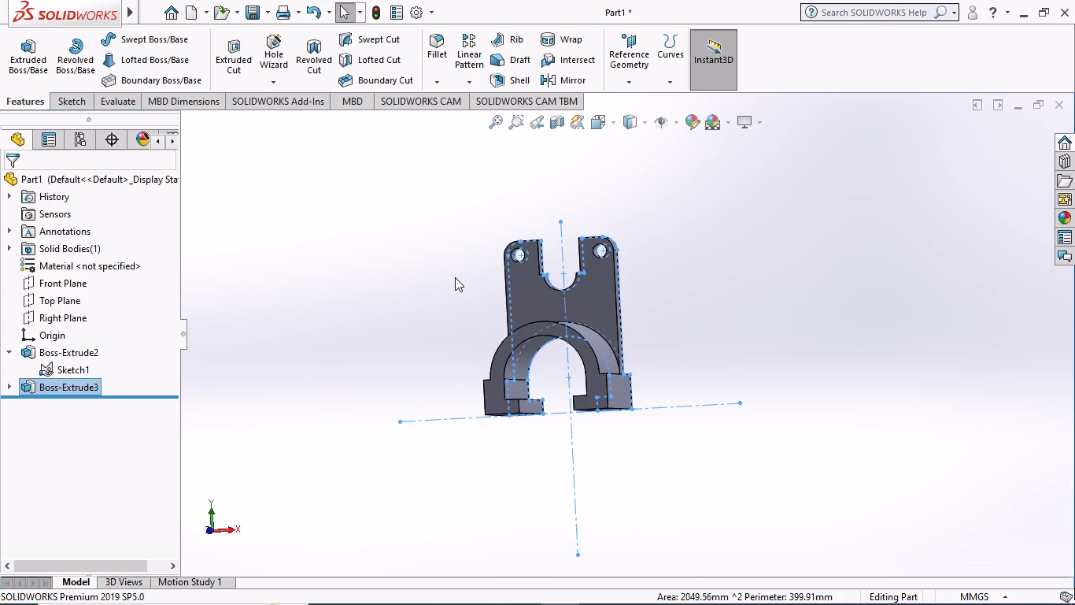
pyautogui.scroll(-2, 455, 277)
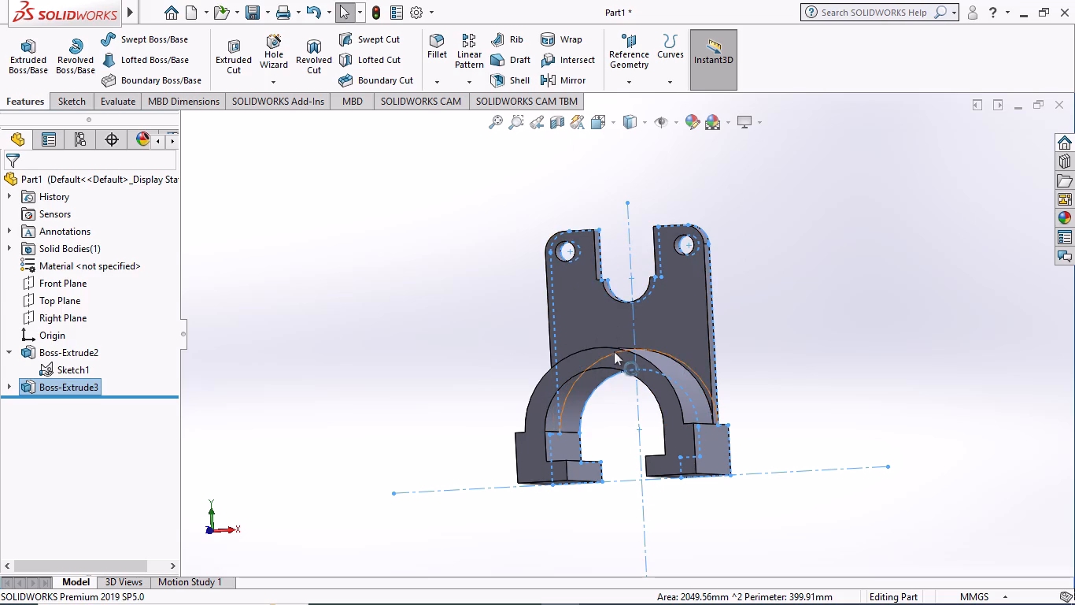
pyautogui.moveTo(449, 340); pyautogui.dragTo(445, 341, button='middle')
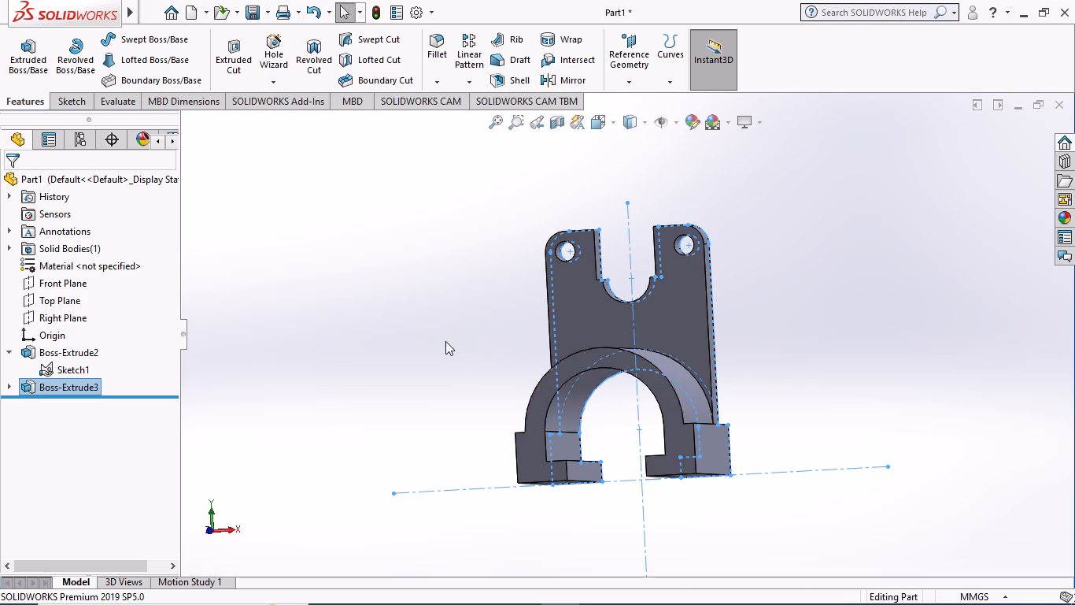
pyautogui.moveTo(445, 341); pyautogui.dragTo(464, 343, button='middle')
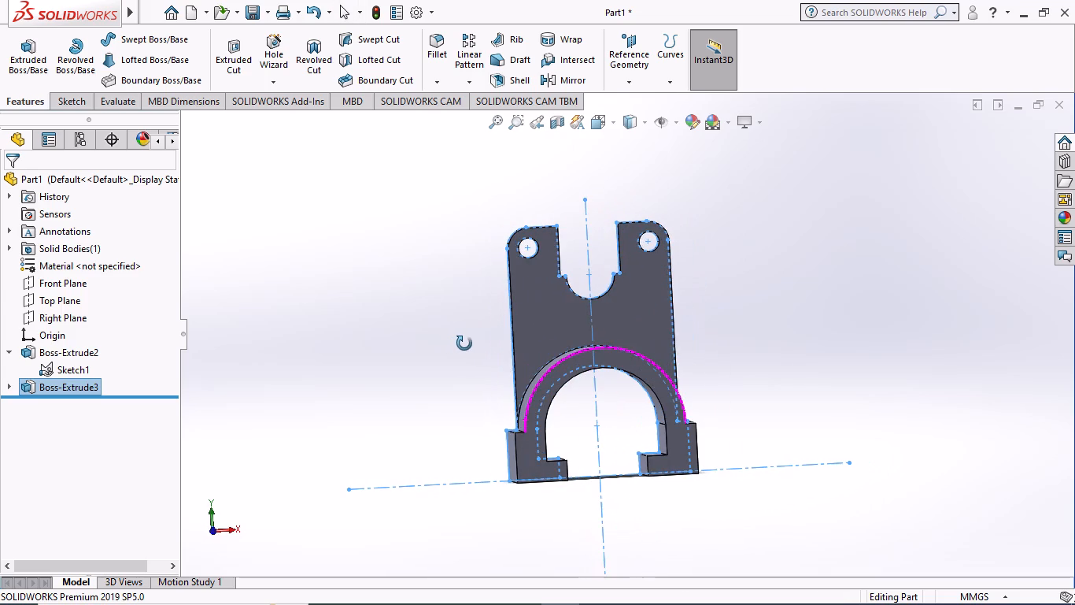
pyautogui.moveTo(464, 343); pyautogui.dragTo(464, 342, button='middle')
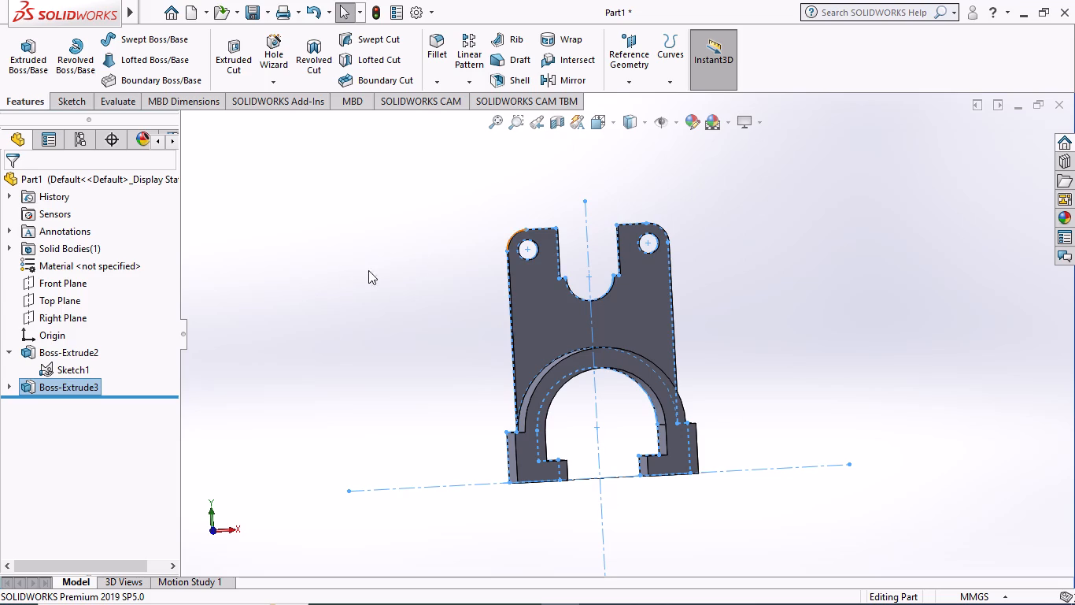
pyautogui.moveTo(365, 299); pyautogui.dragTo(485, 294, button='middle')
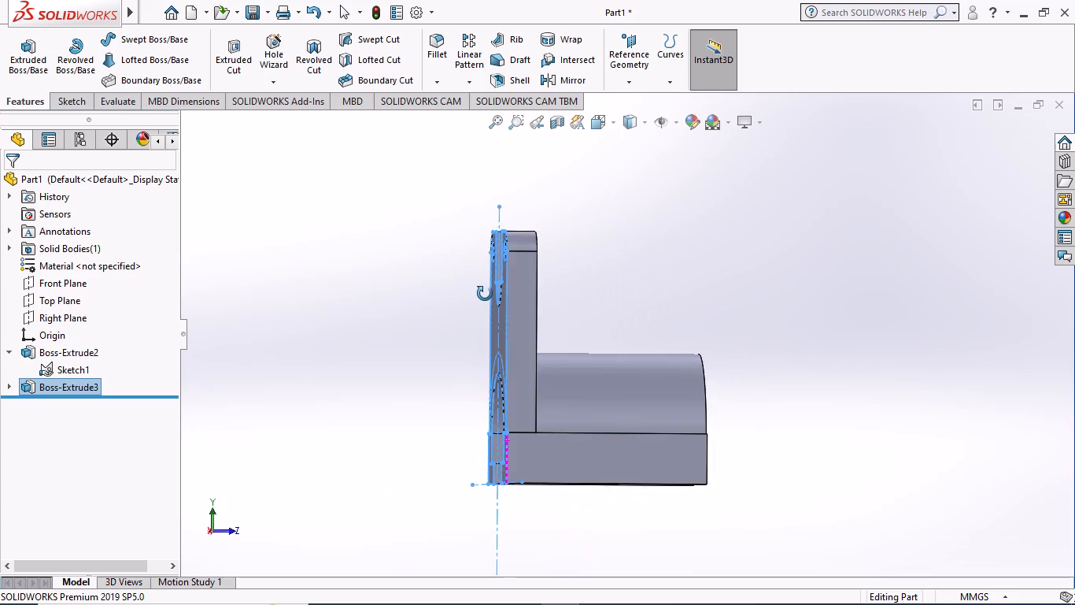
pyautogui.moveTo(485, 294); pyautogui.dragTo(449, 304, button='middle')
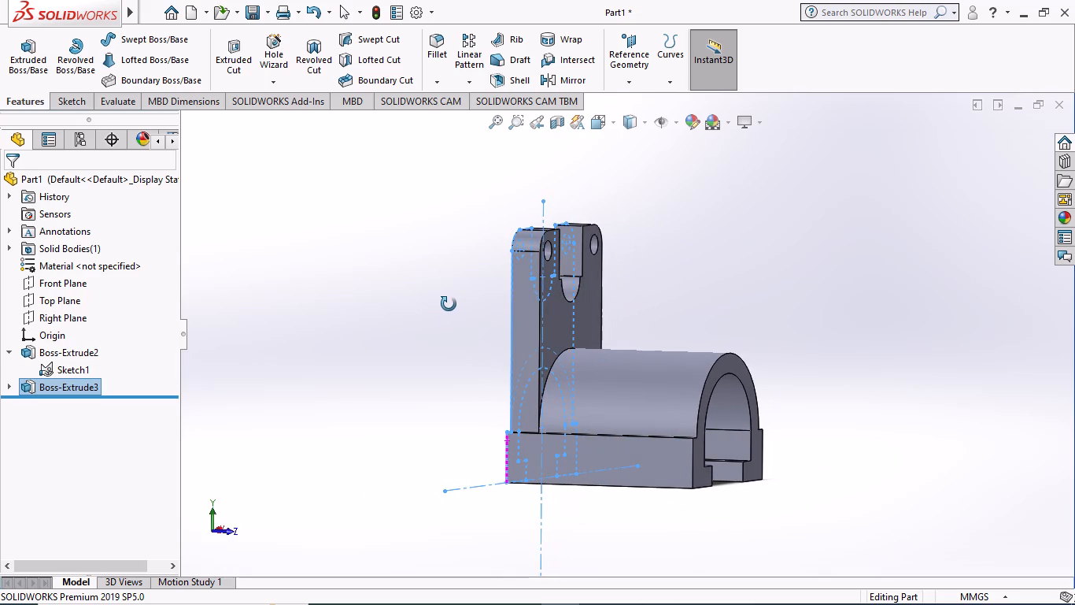
# Hide Sketch1, absorbed in Boss-Extrude2, so only the solid bracket is displayed.
pyautogui.moveTo(449, 304); pyautogui.dragTo(425, 310, button='middle')
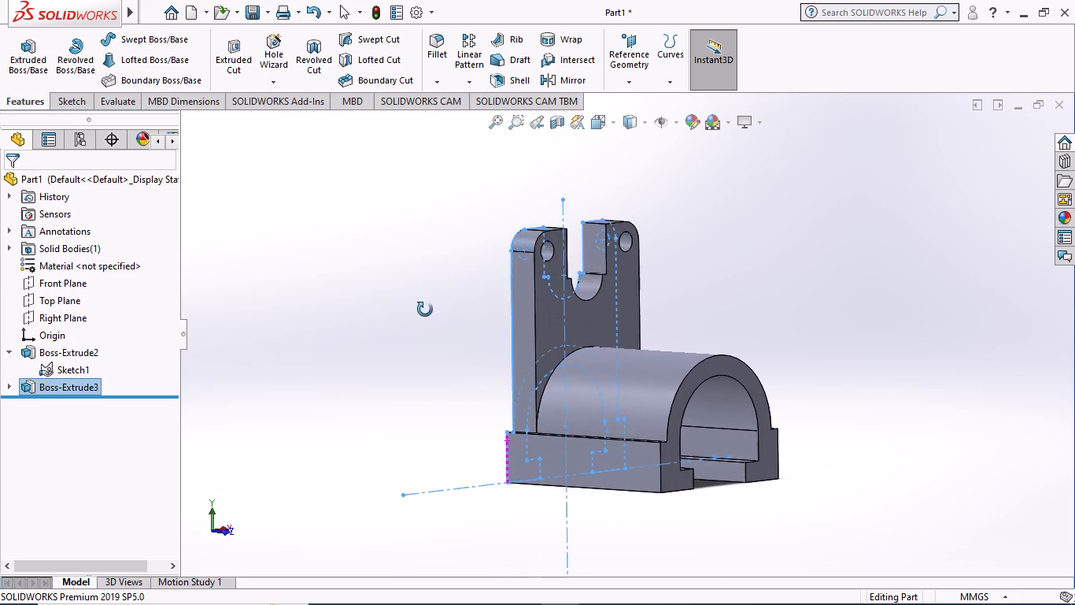
pyautogui.moveTo(425, 310); pyautogui.dragTo(446, 298, button='middle')
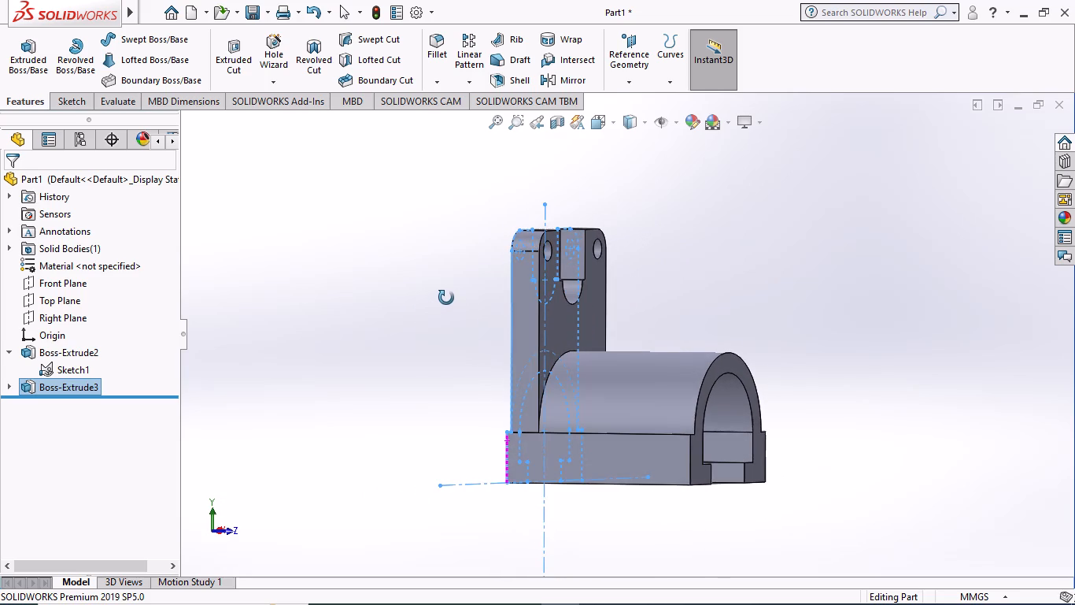
pyautogui.moveTo(446, 298); pyautogui.dragTo(445, 297, button='middle')
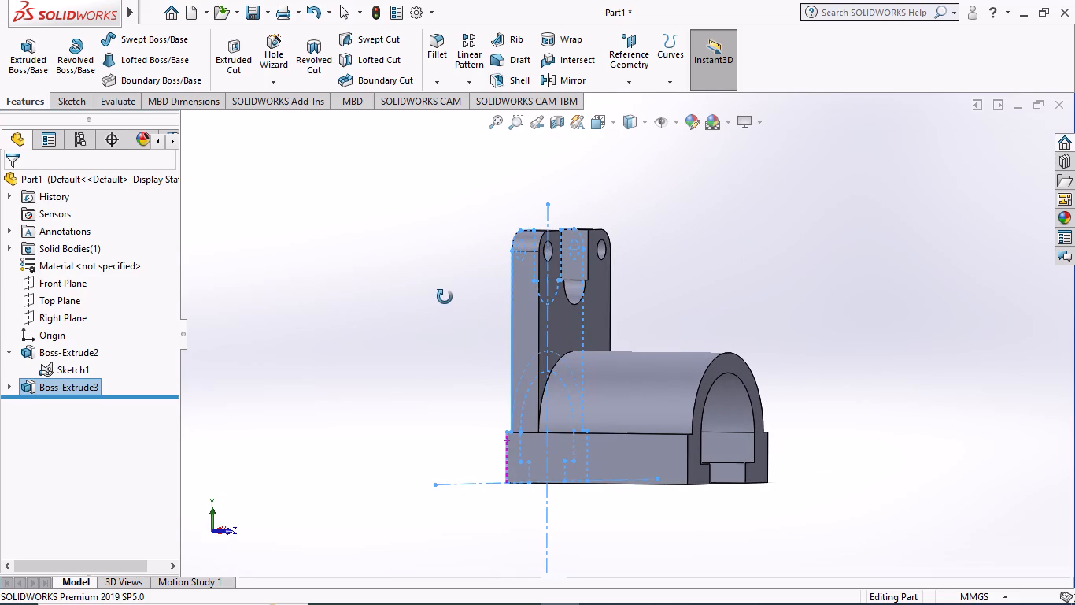
pyautogui.moveTo(445, 297); pyautogui.dragTo(421, 304, button='middle')
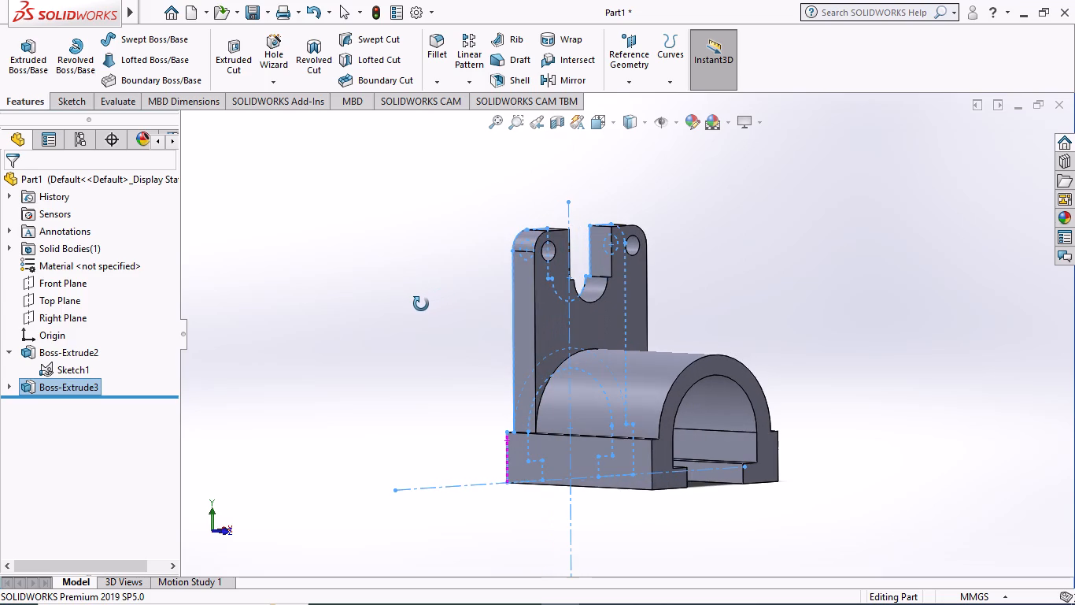
pyautogui.moveTo(421, 304); pyautogui.dragTo(377, 306, button='middle')
pyautogui.click(209, 336)
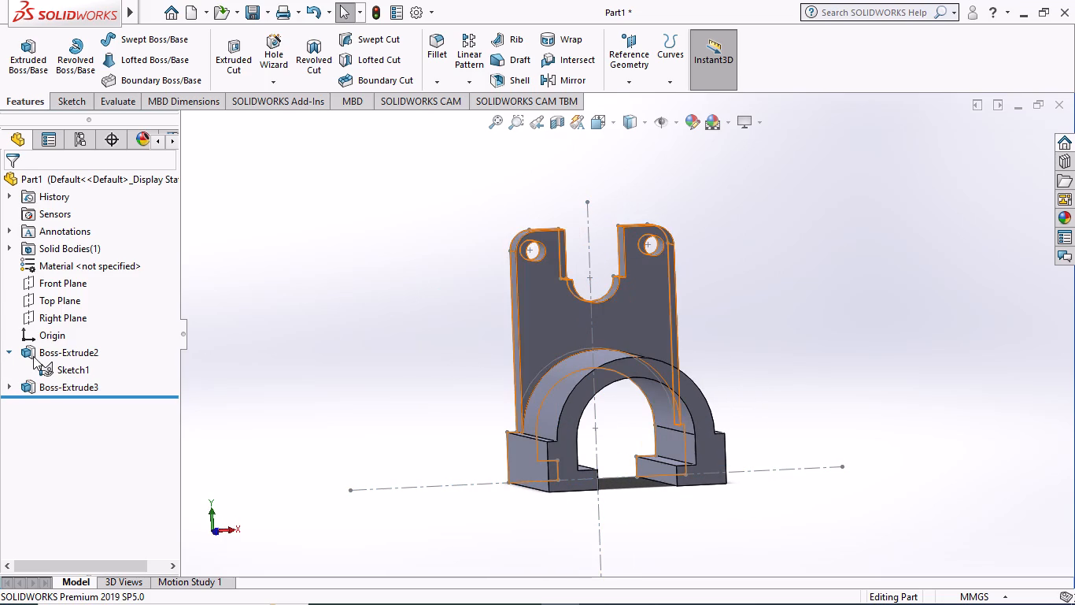
pyautogui.click(76, 369)
pyautogui.click(87, 339)
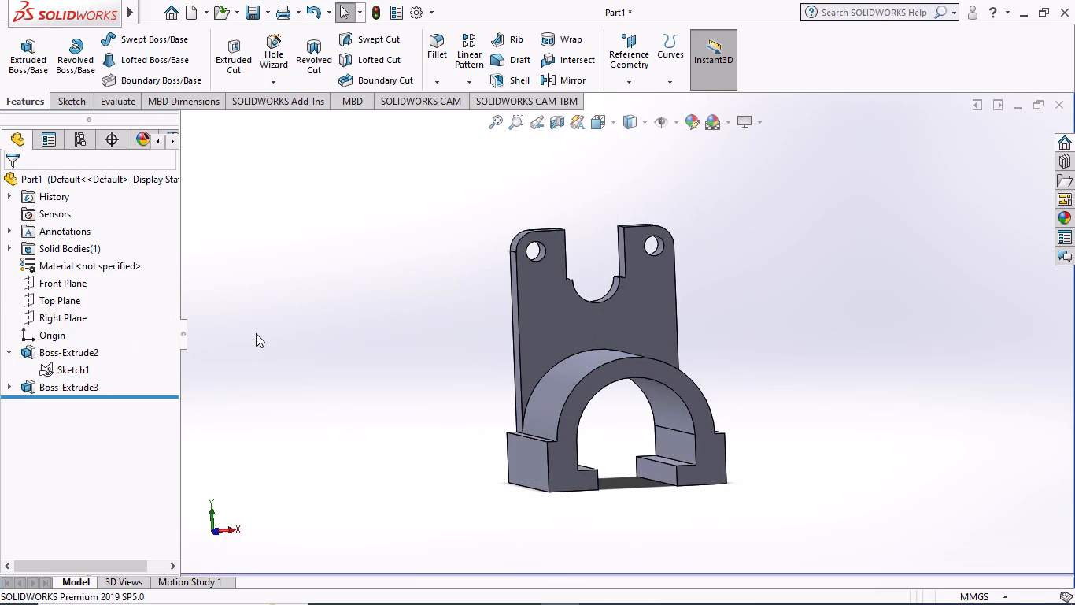
pyautogui.click(256, 333)
# Examine the bracket's solid from the plate side, underneath and the arched end.
pyautogui.scroll(-2, 814, 454)
pyautogui.scroll(3, 310, 299)
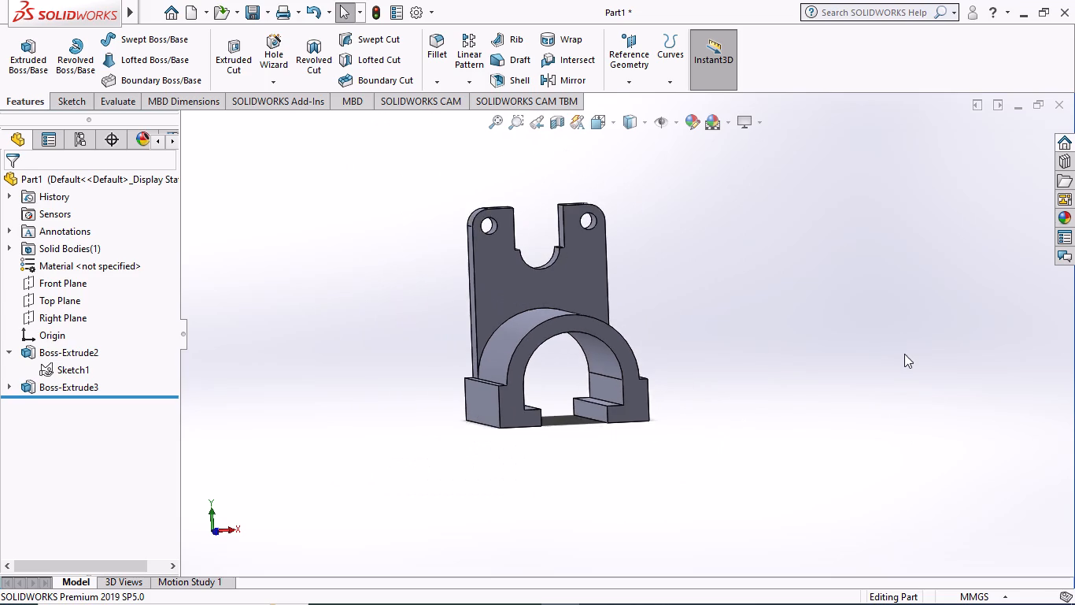
pyautogui.moveTo(896, 343); pyautogui.dragTo(672, 503, button='middle')
pyautogui.moveTo(701, 237); pyautogui.dragTo(780, 290, button='middle')
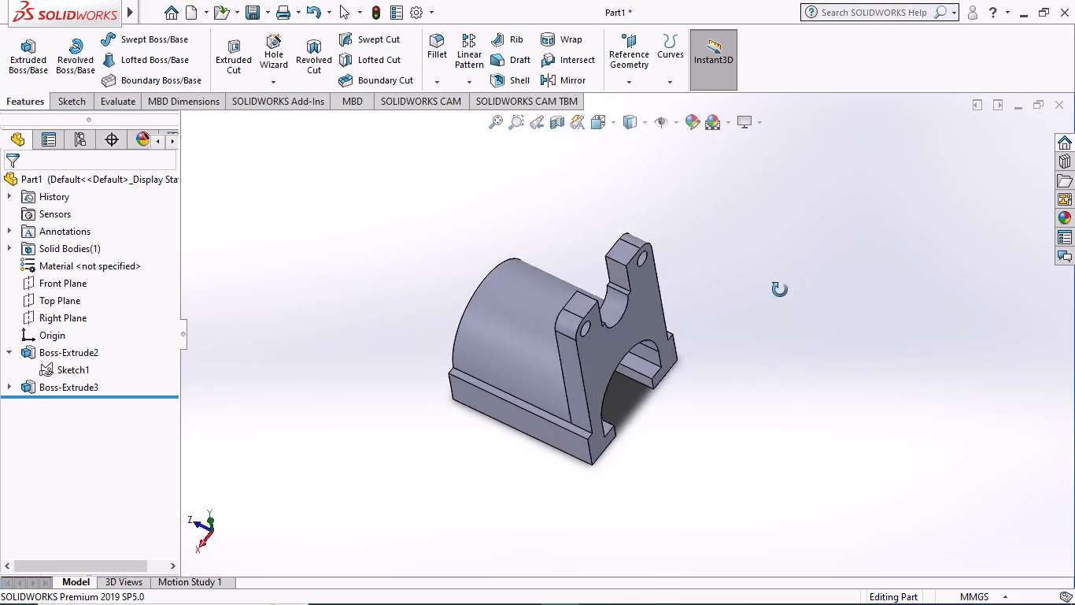
pyautogui.moveTo(780, 290); pyautogui.dragTo(953, 299, button='middle')
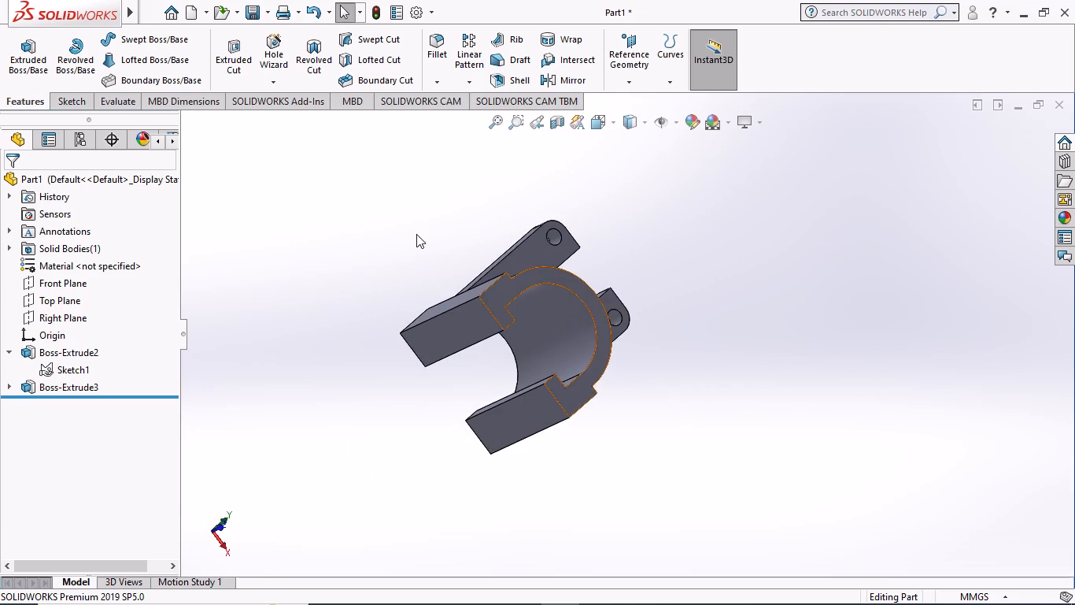
pyautogui.moveTo(416, 232); pyautogui.dragTo(376, 341, button='middle')
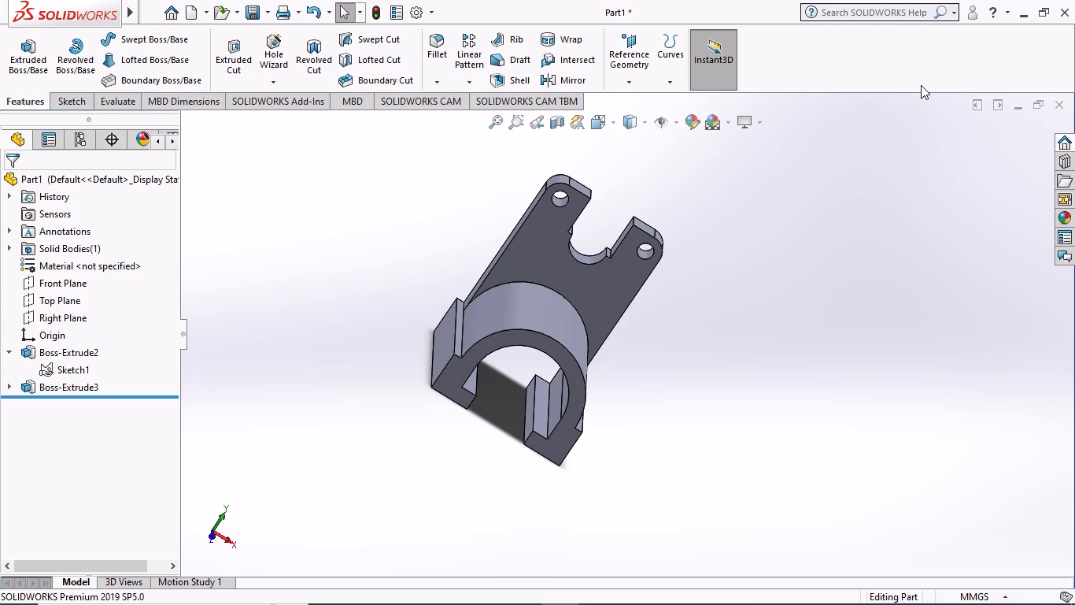
# Show the bracket in the standard Front view and examine its notched plate, arch and stepped feet from the front, side and back.
pyautogui.click(615, 119)
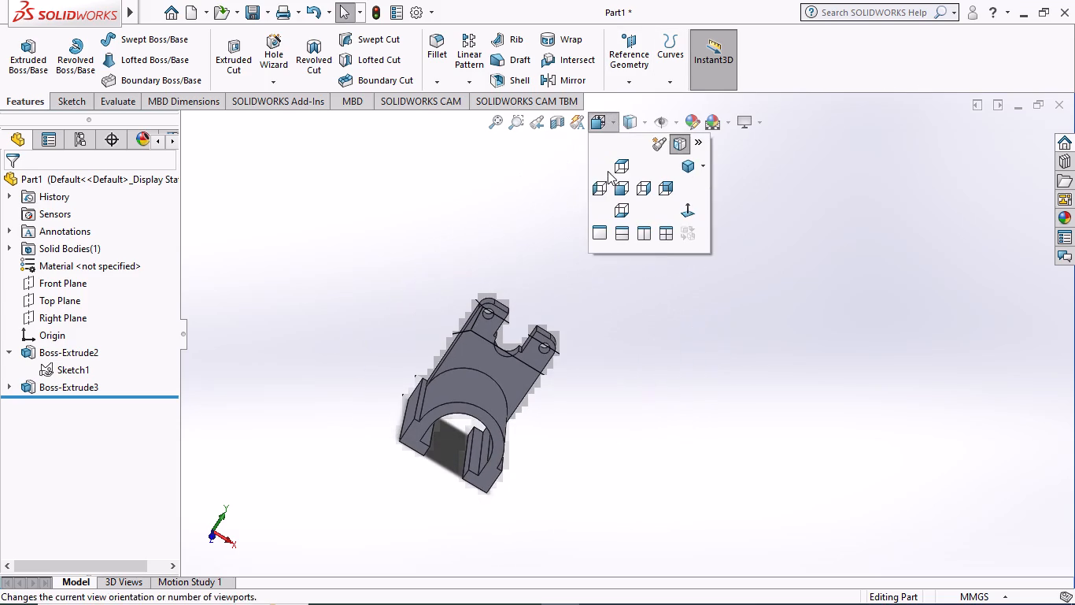
pyautogui.click(621, 183)
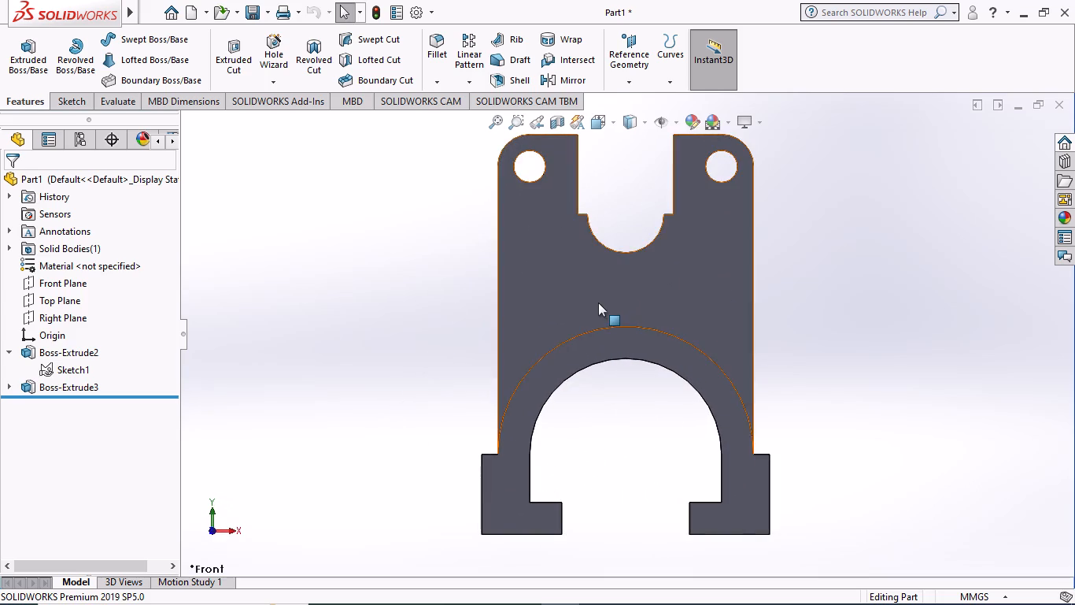
pyautogui.scroll(3, 601, 388)
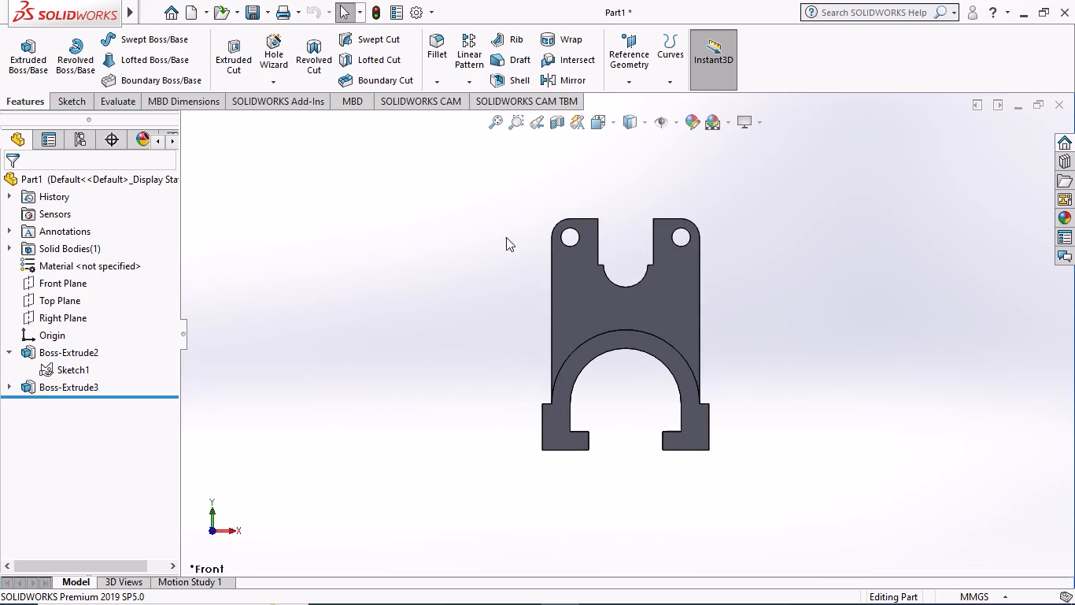
pyautogui.moveTo(484, 208); pyautogui.dragTo(482, 225, button='middle')
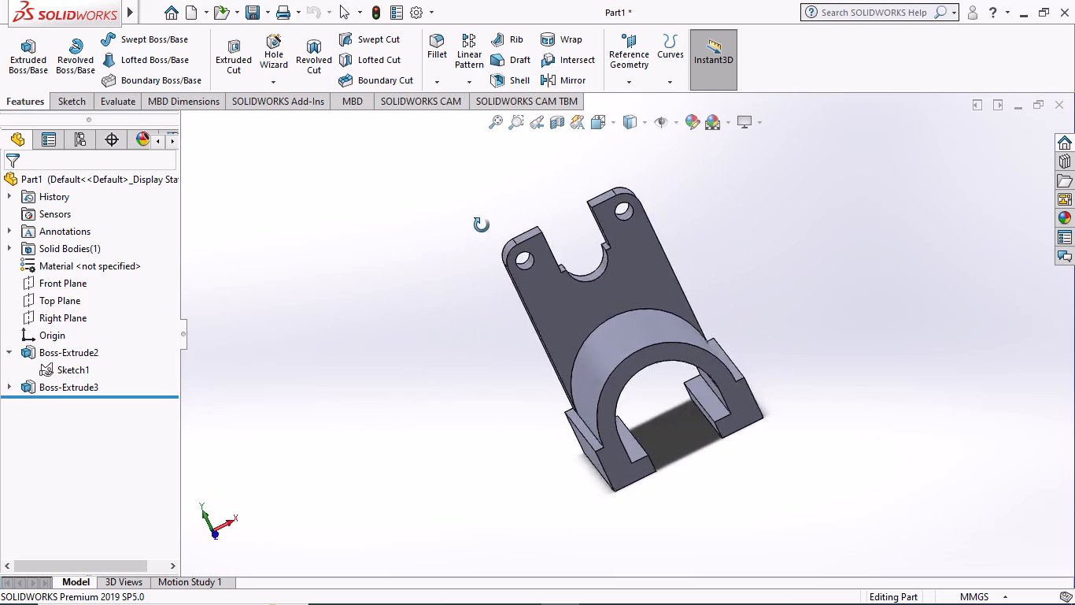
pyautogui.moveTo(482, 225); pyautogui.dragTo(495, 347, button='middle')
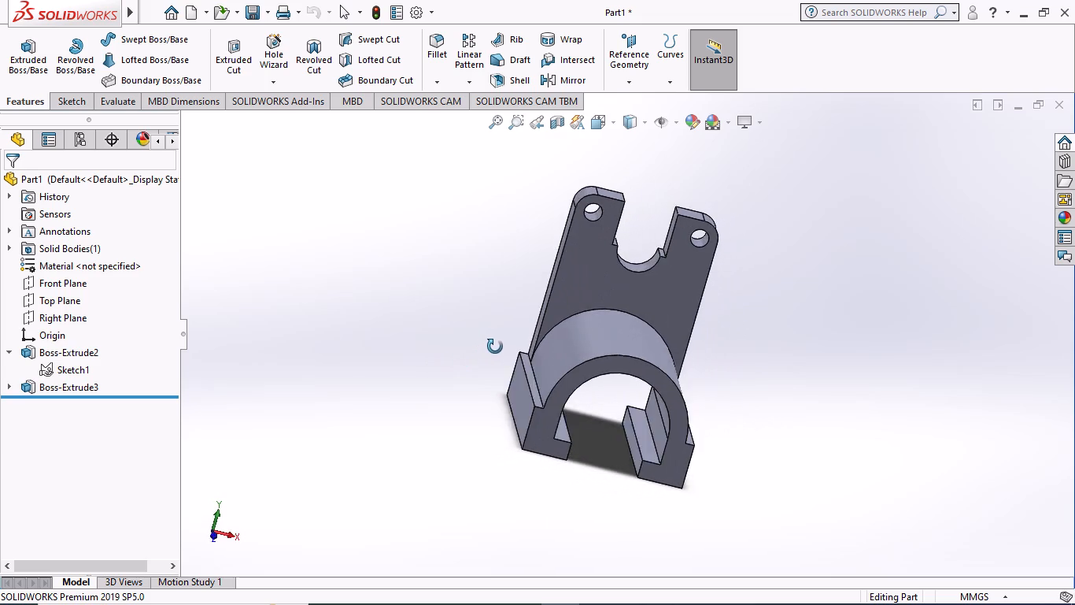
pyautogui.moveTo(495, 347); pyautogui.dragTo(526, 299, button='middle')
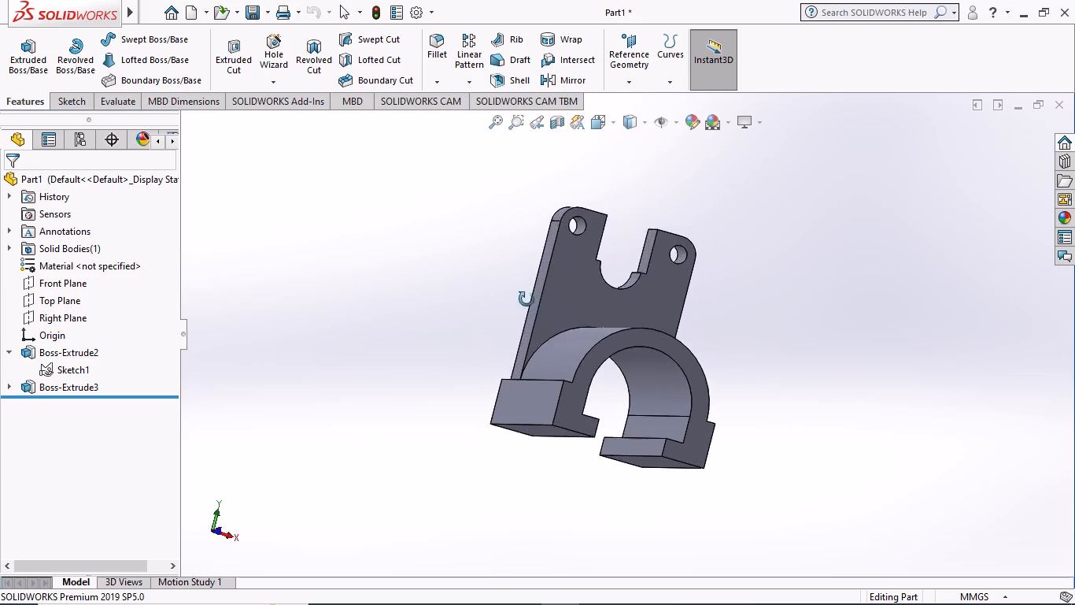
pyautogui.moveTo(526, 299); pyautogui.dragTo(487, 354, button='middle')
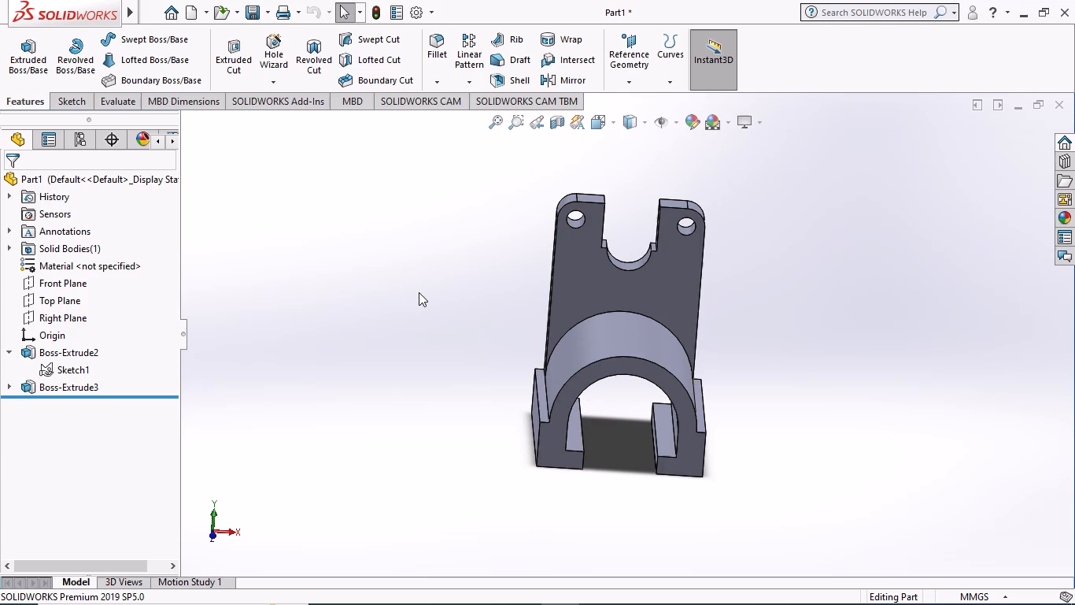
pyautogui.moveTo(419, 292); pyautogui.dragTo(549, 275, button='middle')
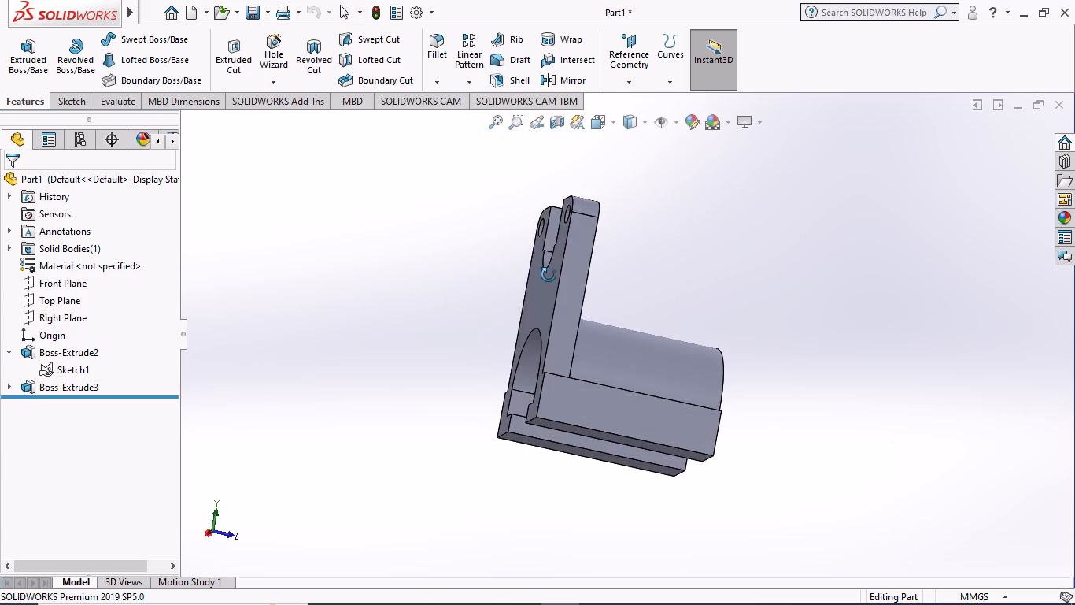
pyautogui.moveTo(549, 275); pyautogui.dragTo(645, 284, button='middle')
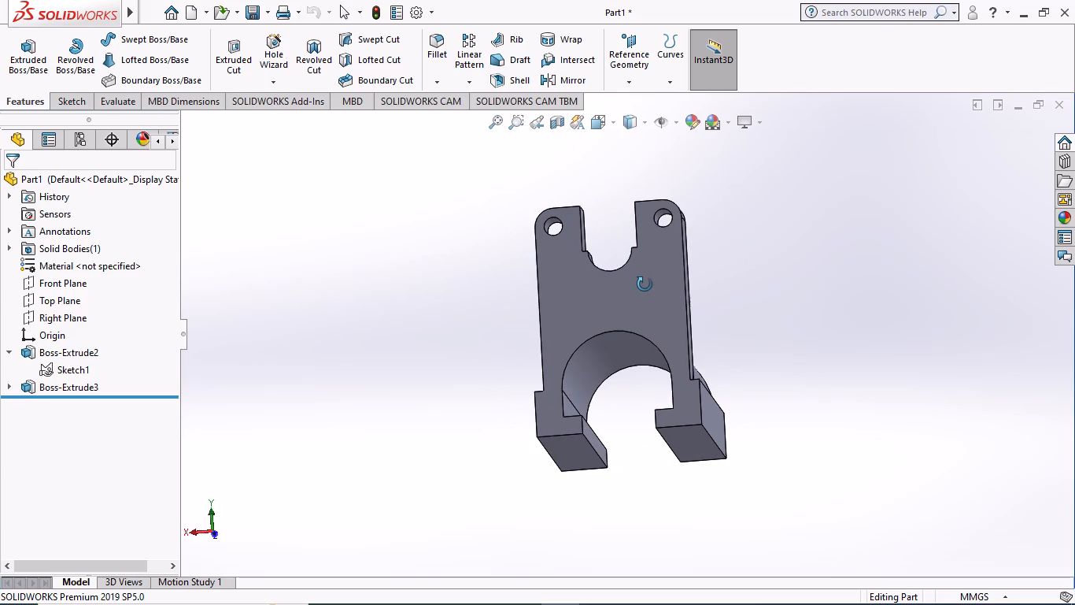
pyautogui.moveTo(645, 284); pyautogui.dragTo(413, 257, button='middle')
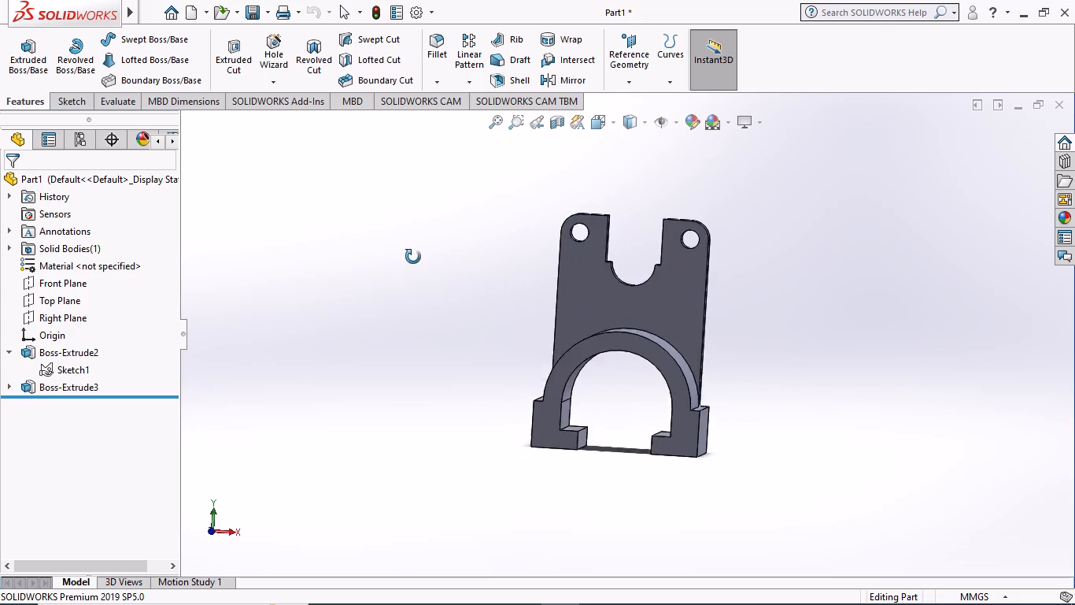
pyautogui.moveTo(413, 257); pyautogui.dragTo(426, 246, button='middle')
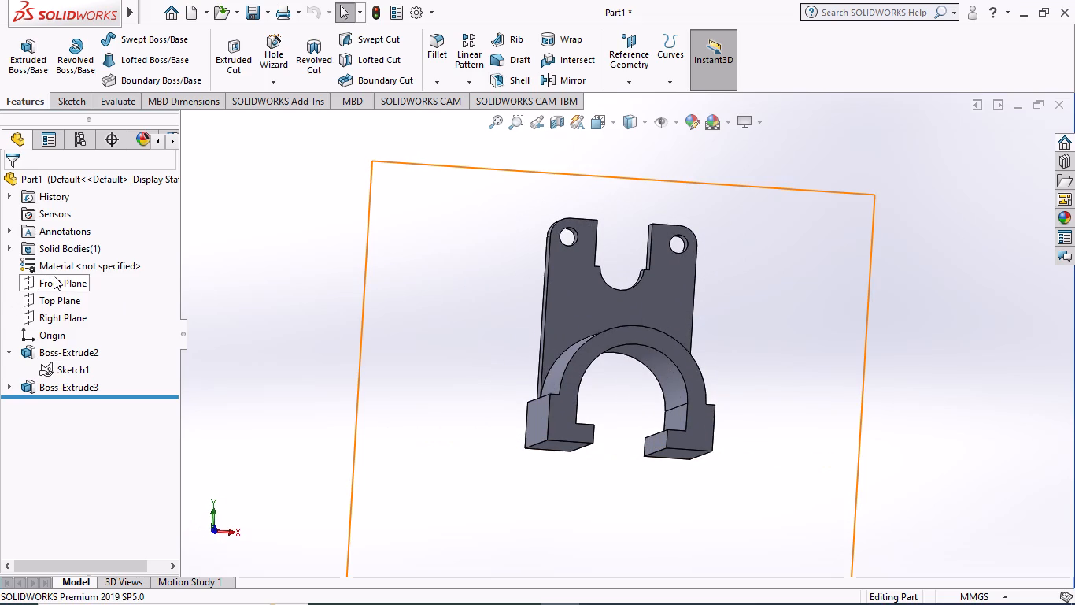
pyautogui.scroll(2, 510, 319)
pyautogui.moveTo(490, 317); pyautogui.dragTo(478, 336, button='middle')
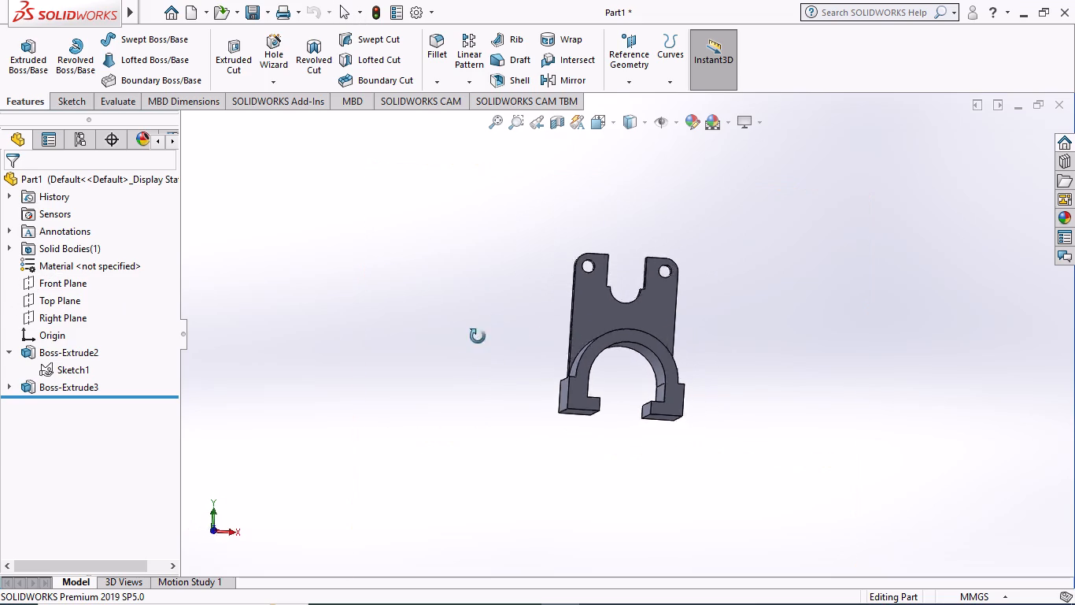
pyautogui.moveTo(478, 336); pyautogui.dragTo(458, 394, button='middle')
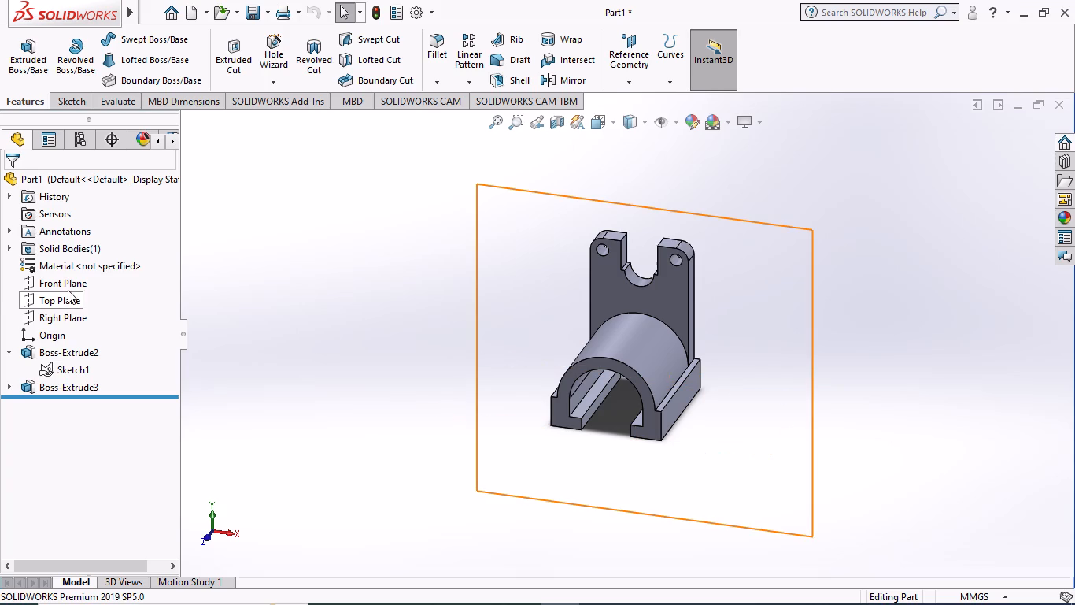
# Select the Front Plane and examine edge-on how the notched plate and arched base sit relative to it.
pyautogui.click(75, 282)
pyautogui.moveTo(360, 346); pyautogui.dragTo(429, 359, button='middle')
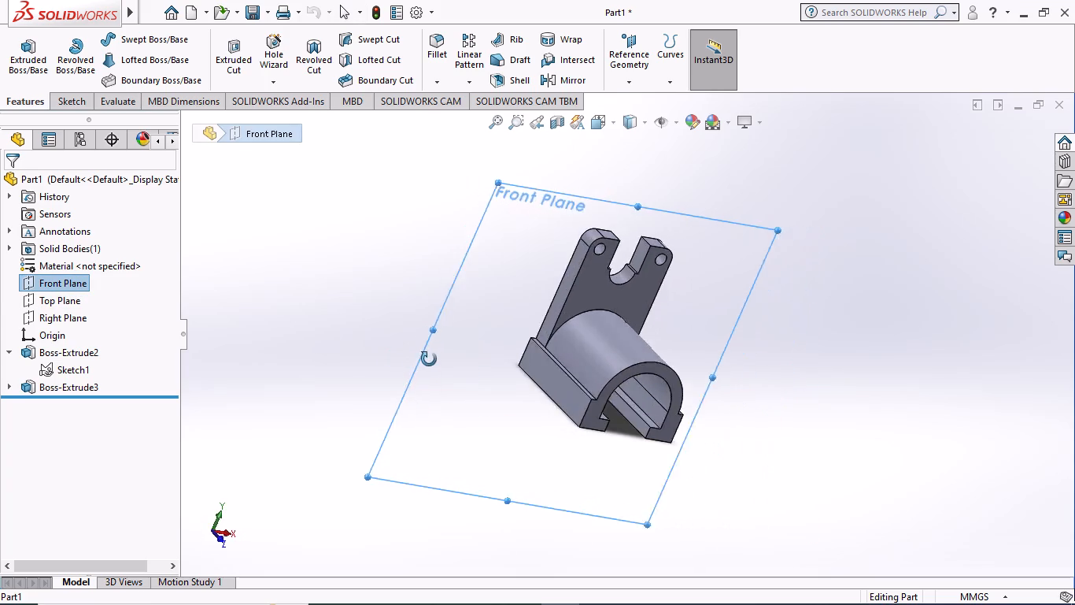
pyautogui.moveTo(429, 359); pyautogui.dragTo(489, 373, button='middle')
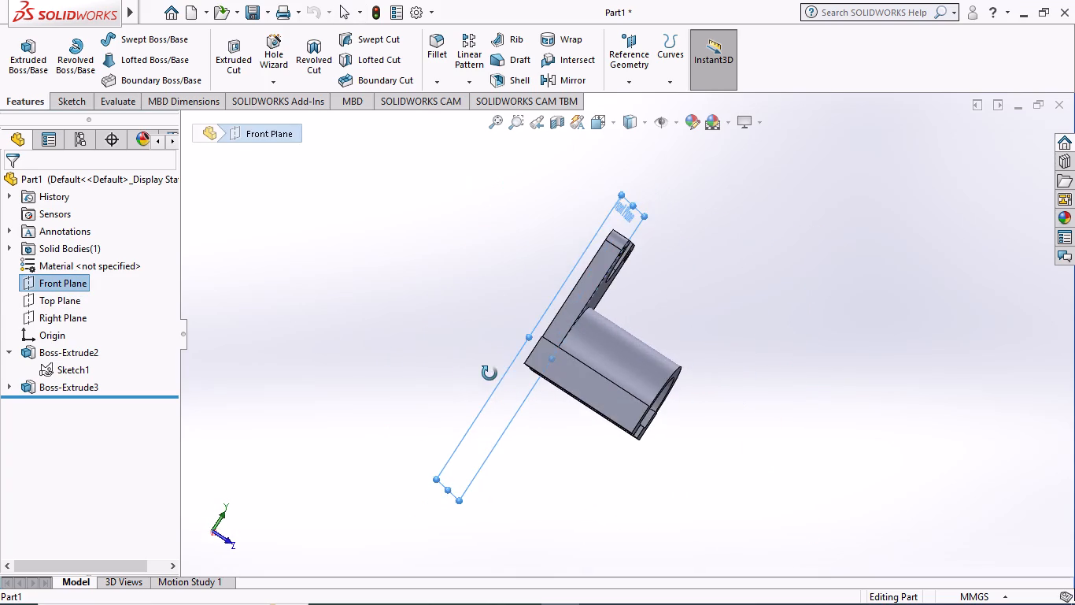
pyautogui.moveTo(489, 373); pyautogui.dragTo(519, 348, button='middle')
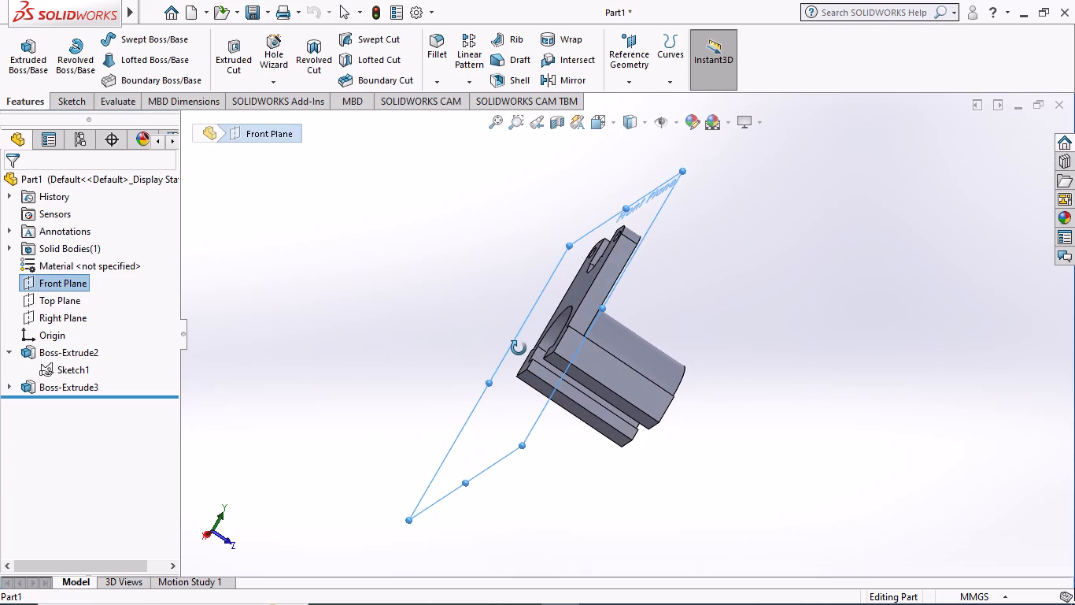
pyautogui.moveTo(519, 348); pyautogui.dragTo(487, 362, button='middle')
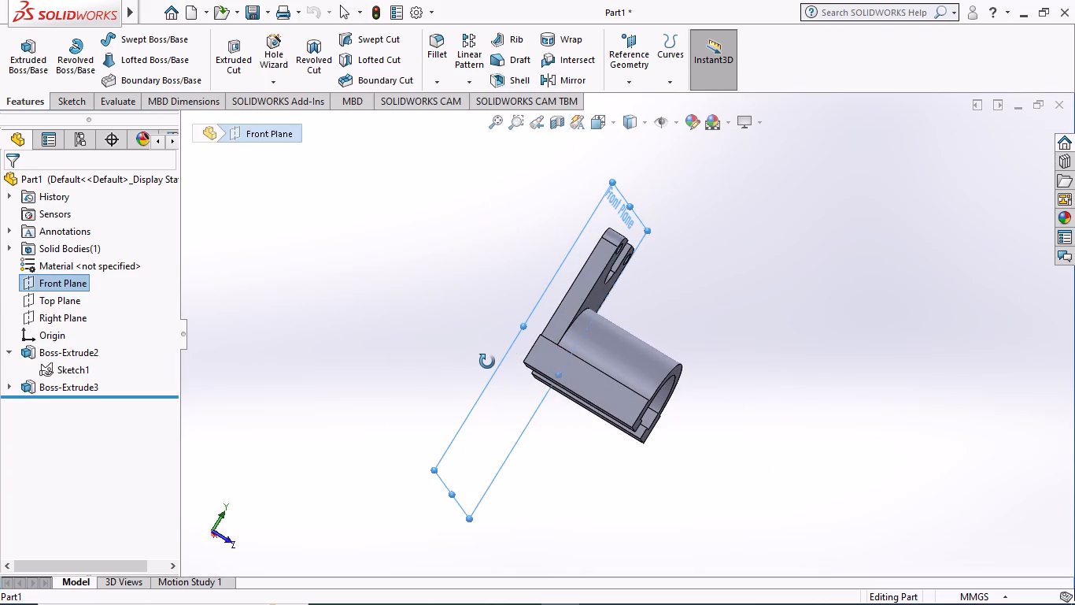
pyautogui.moveTo(487, 362); pyautogui.dragTo(498, 372, button='middle')
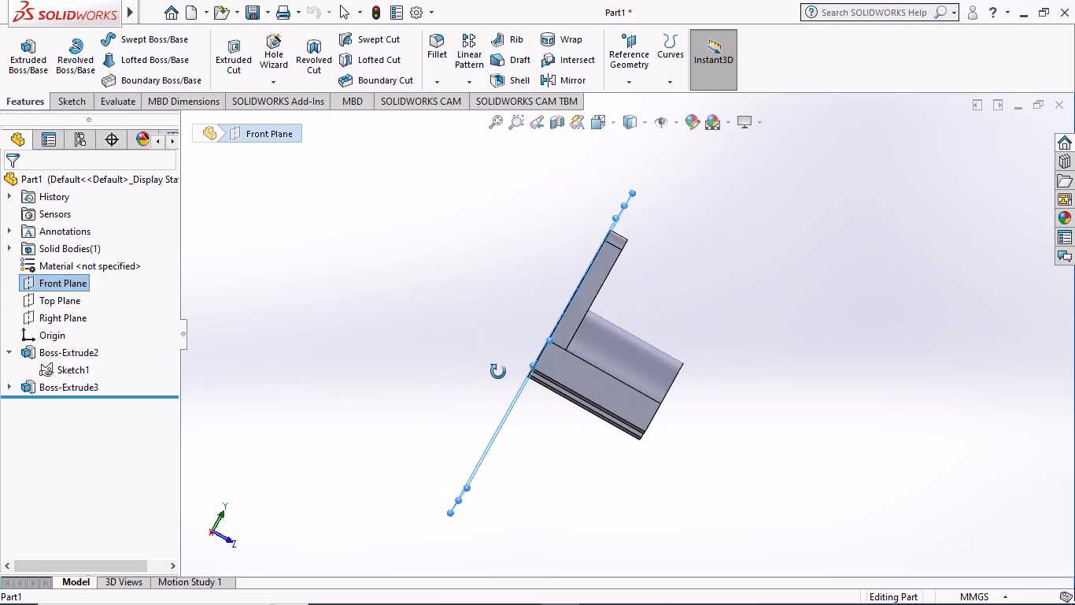
pyautogui.moveTo(498, 372); pyautogui.dragTo(512, 360, button='middle')
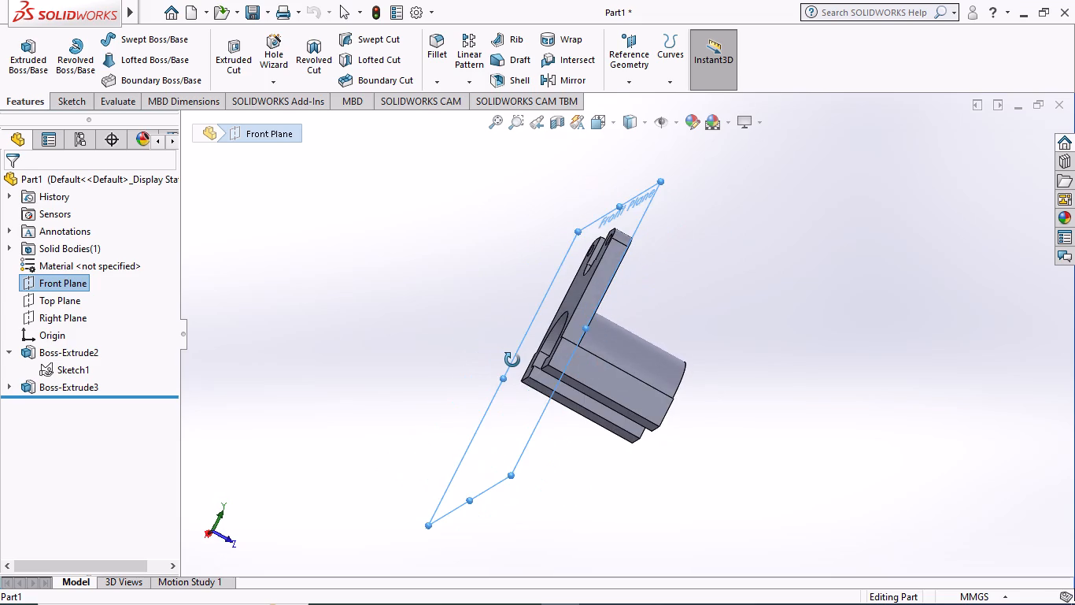
pyautogui.moveTo(512, 360); pyautogui.dragTo(486, 358, button='middle')
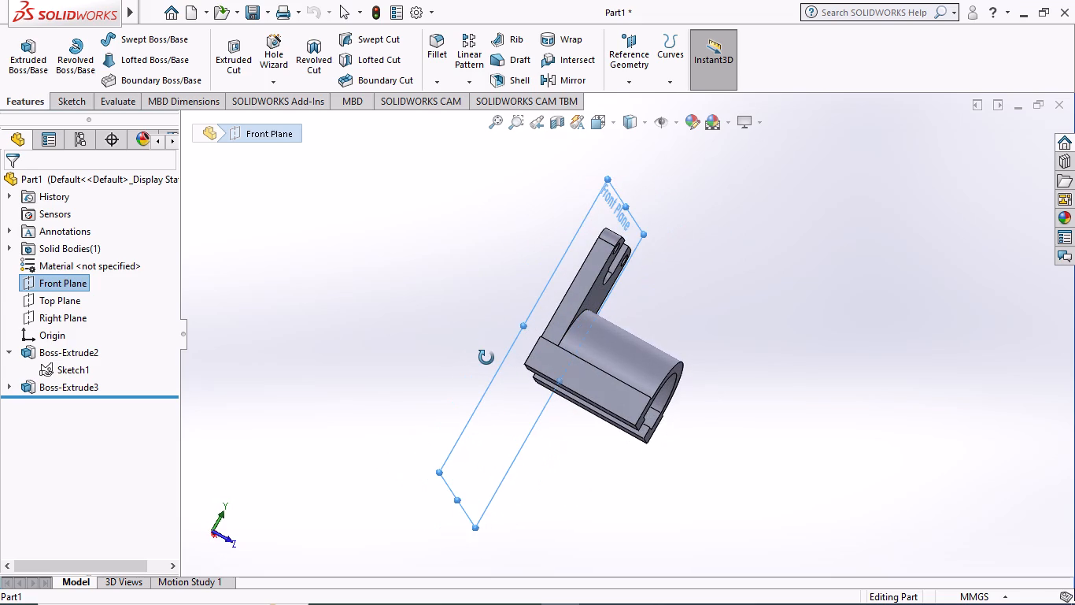
pyautogui.moveTo(486, 358); pyautogui.dragTo(493, 372, button='middle')
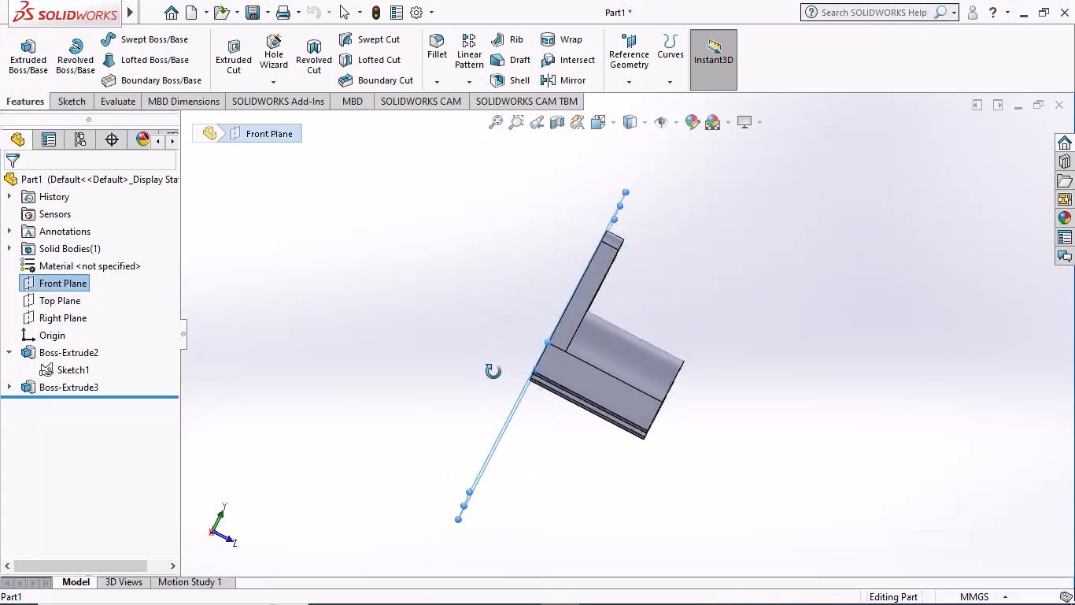
pyautogui.moveTo(493, 372); pyautogui.dragTo(496, 354, button='middle')
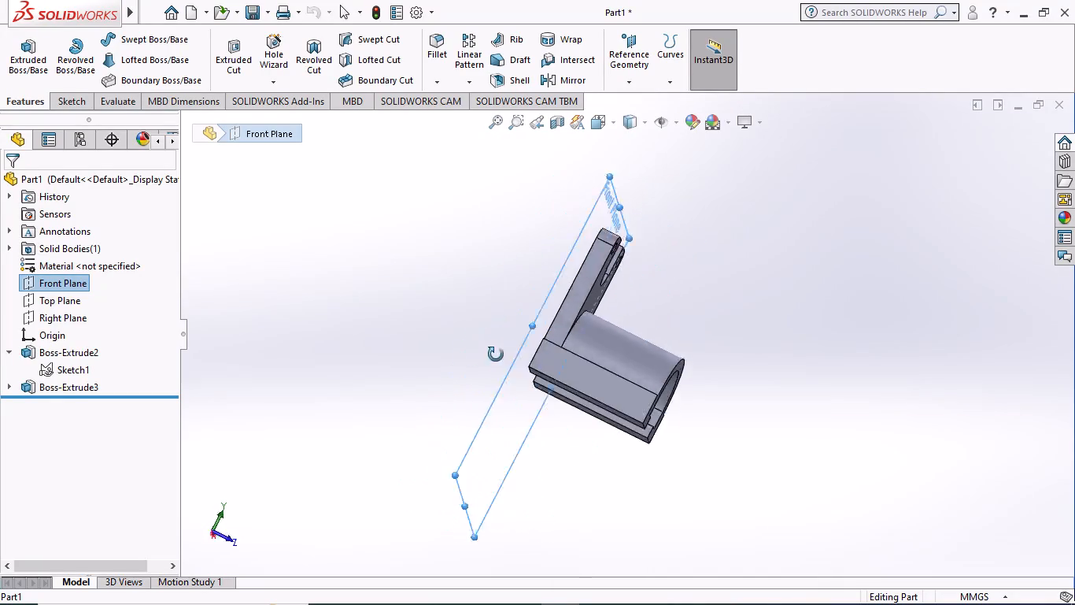
pyautogui.moveTo(496, 354); pyautogui.dragTo(468, 354, button='middle')
pyautogui.scroll(1, 533, 361)
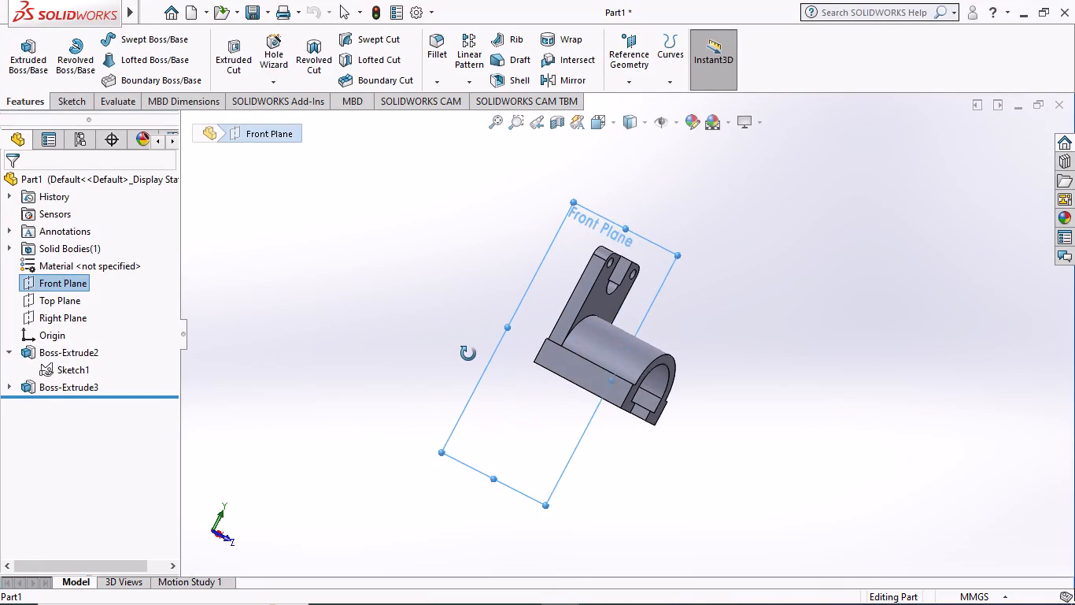
# Examine the bracket against the Front Plane from the arched end, the plate's back and the side, then clear the plane selection.
pyautogui.moveTo(468, 354); pyautogui.dragTo(406, 307, button='middle')
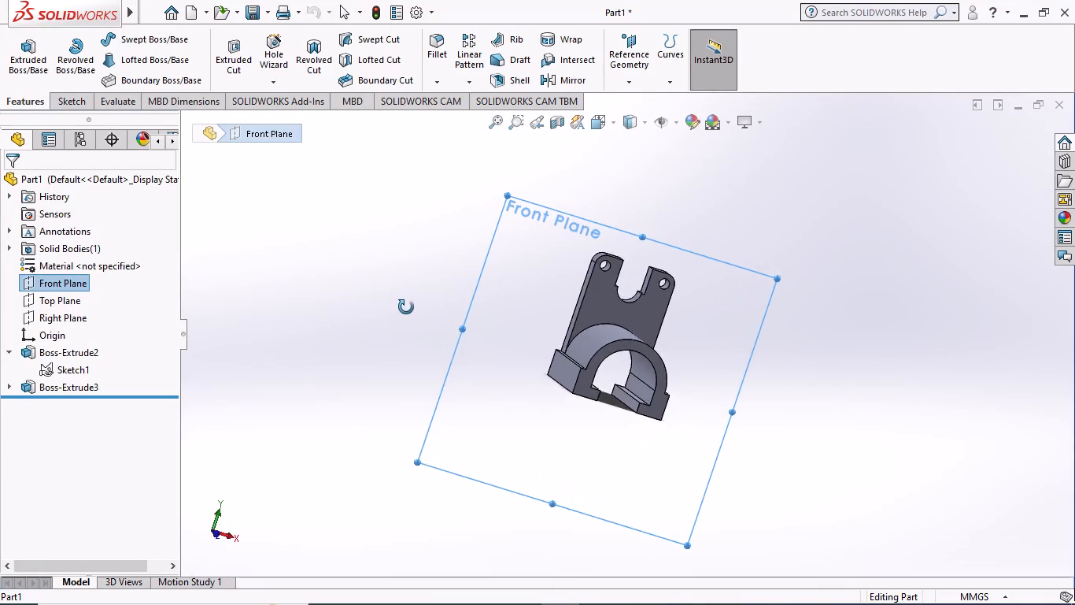
pyautogui.moveTo(406, 307); pyautogui.dragTo(537, 377, button='middle')
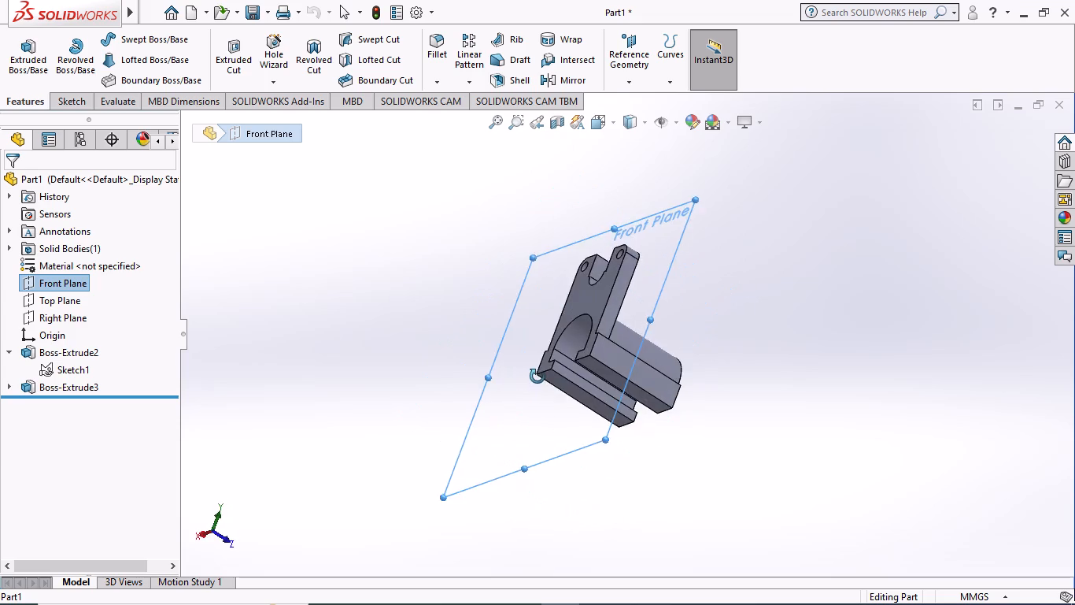
pyautogui.moveTo(537, 377); pyautogui.dragTo(444, 375, button='middle')
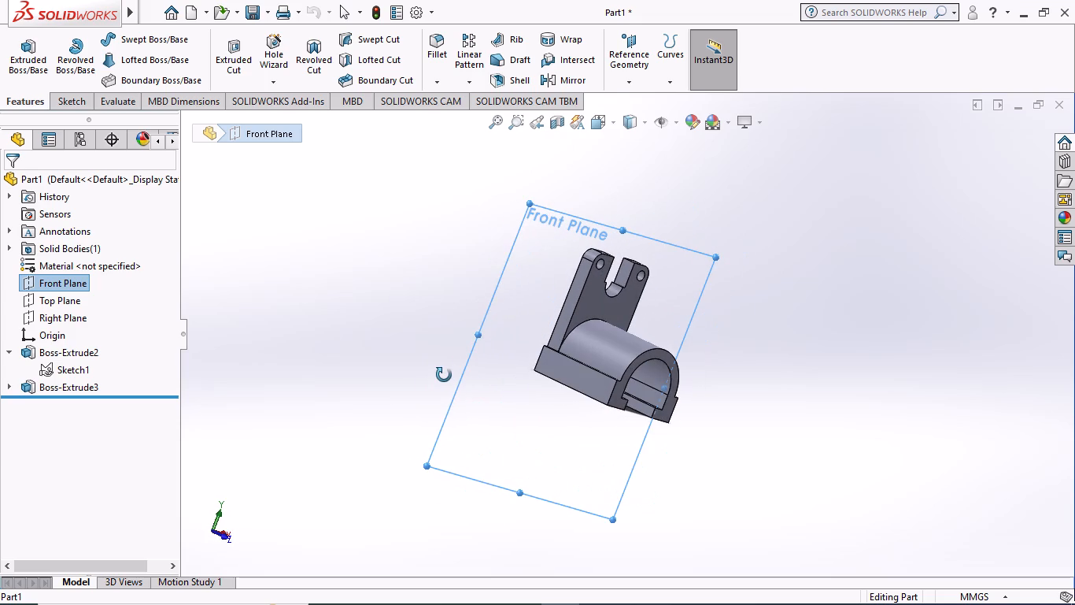
pyautogui.moveTo(444, 375); pyautogui.dragTo(447, 369, button='middle')
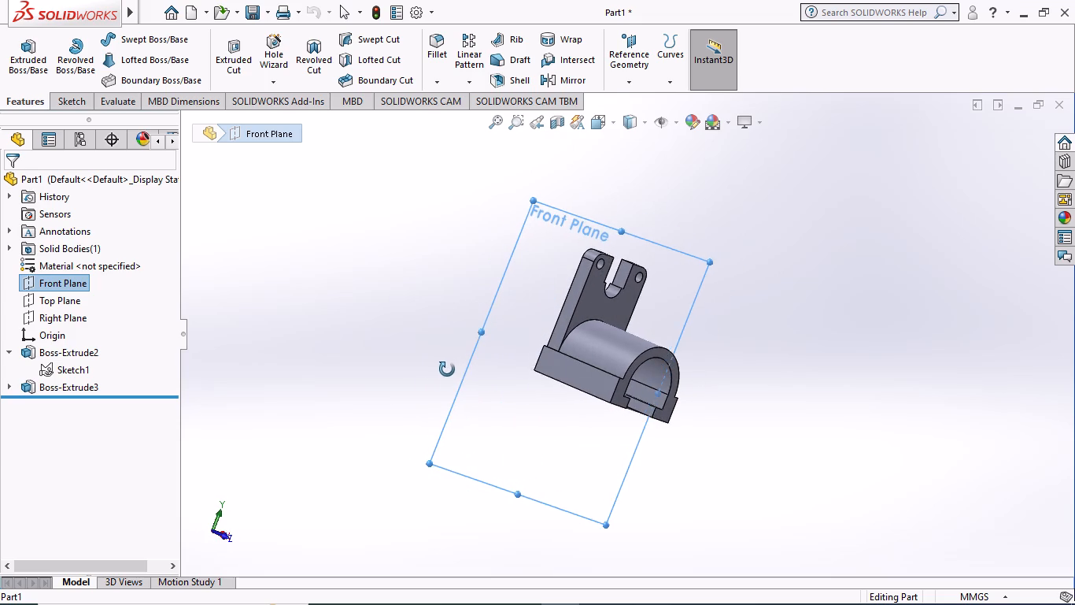
pyautogui.moveTo(447, 369); pyautogui.dragTo(512, 386, button='middle')
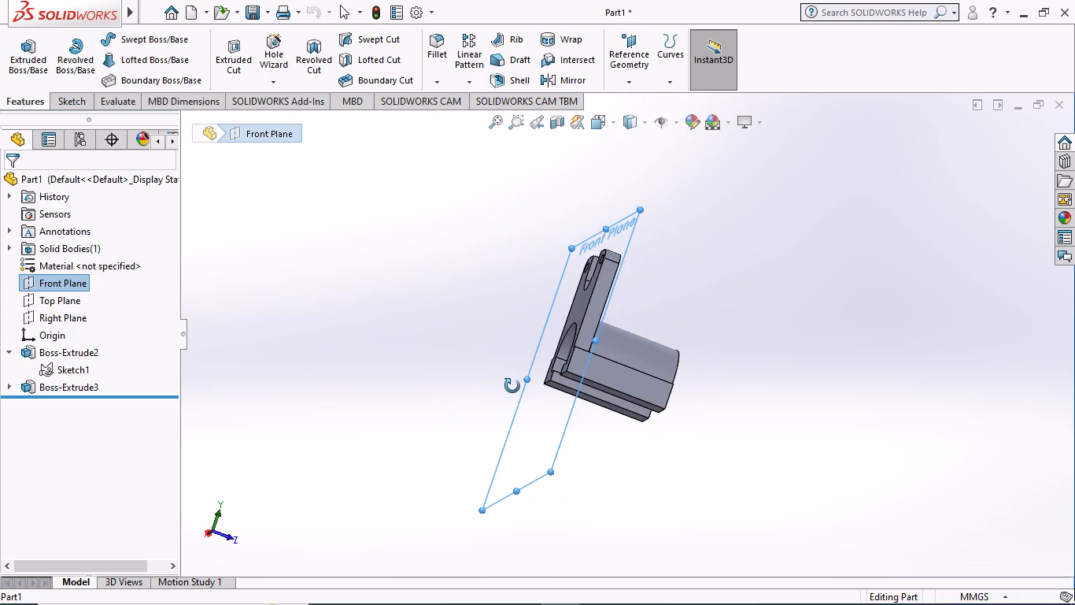
pyautogui.moveTo(512, 386); pyautogui.dragTo(501, 407, button='middle')
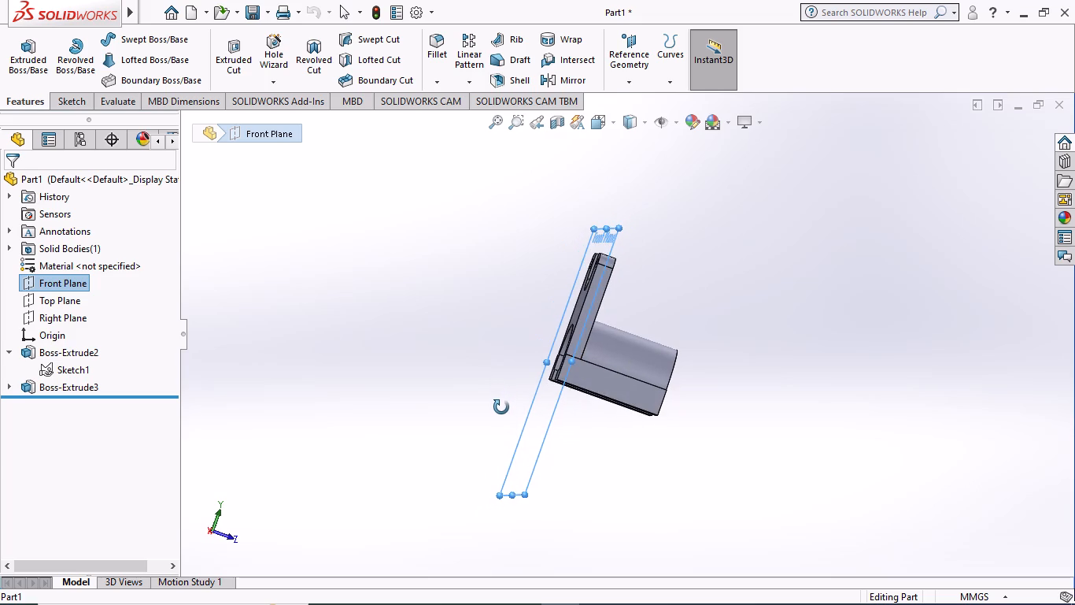
pyautogui.moveTo(501, 407); pyautogui.dragTo(501, 401, button='middle')
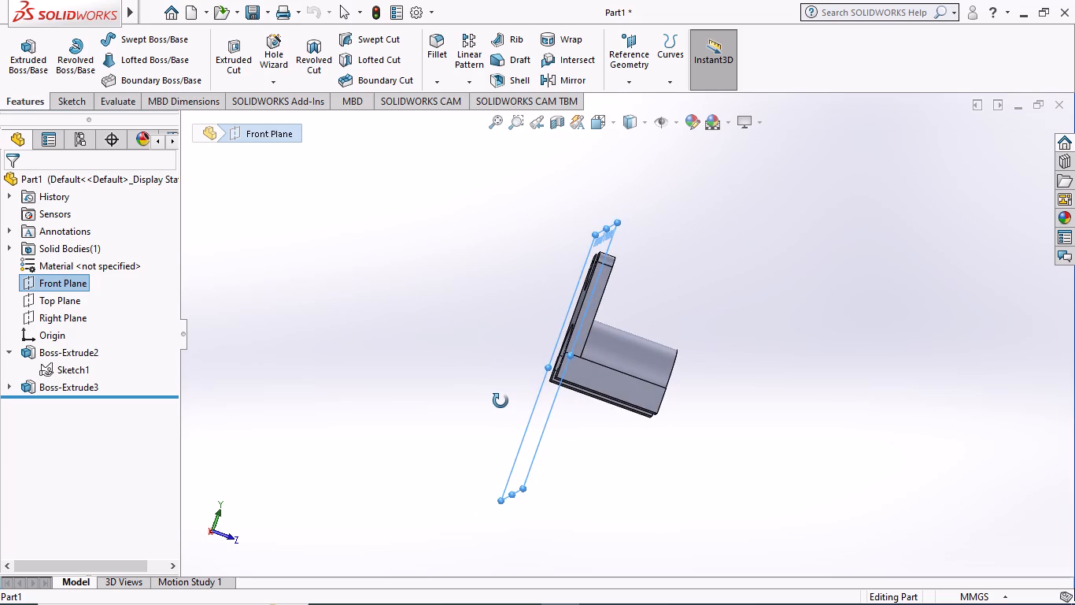
pyautogui.moveTo(501, 401); pyautogui.dragTo(466, 408, button='middle')
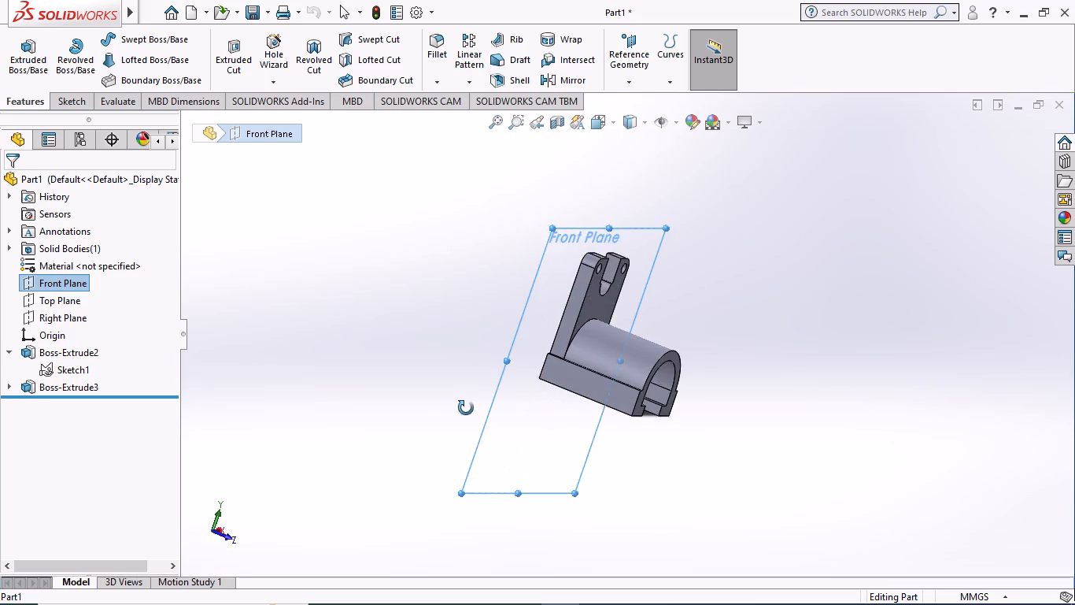
pyautogui.moveTo(466, 408); pyautogui.dragTo(479, 404, button='middle')
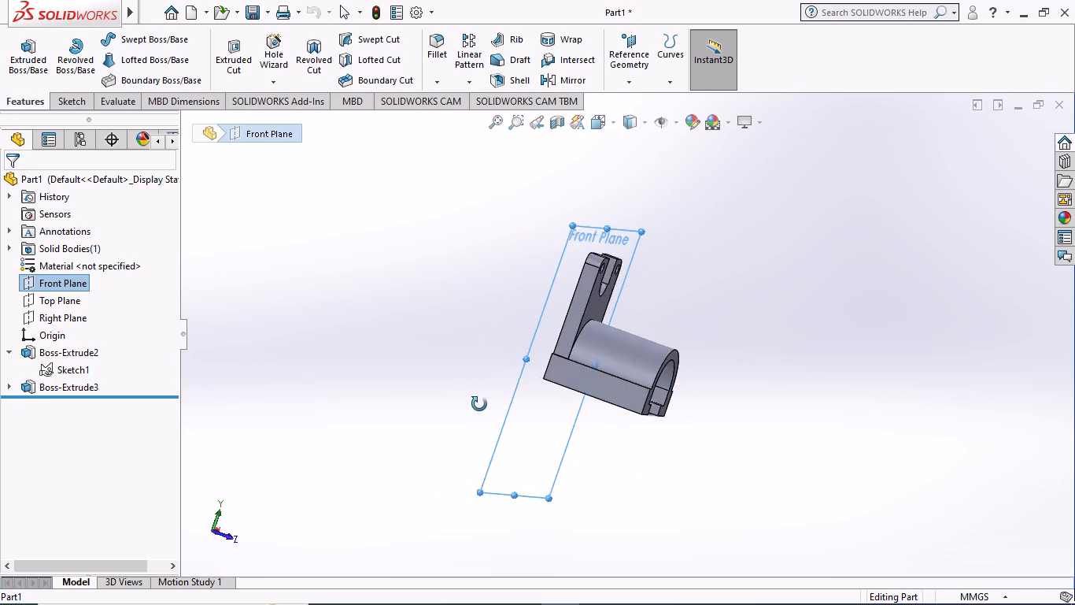
pyautogui.moveTo(479, 404); pyautogui.dragTo(461, 422, button='middle')
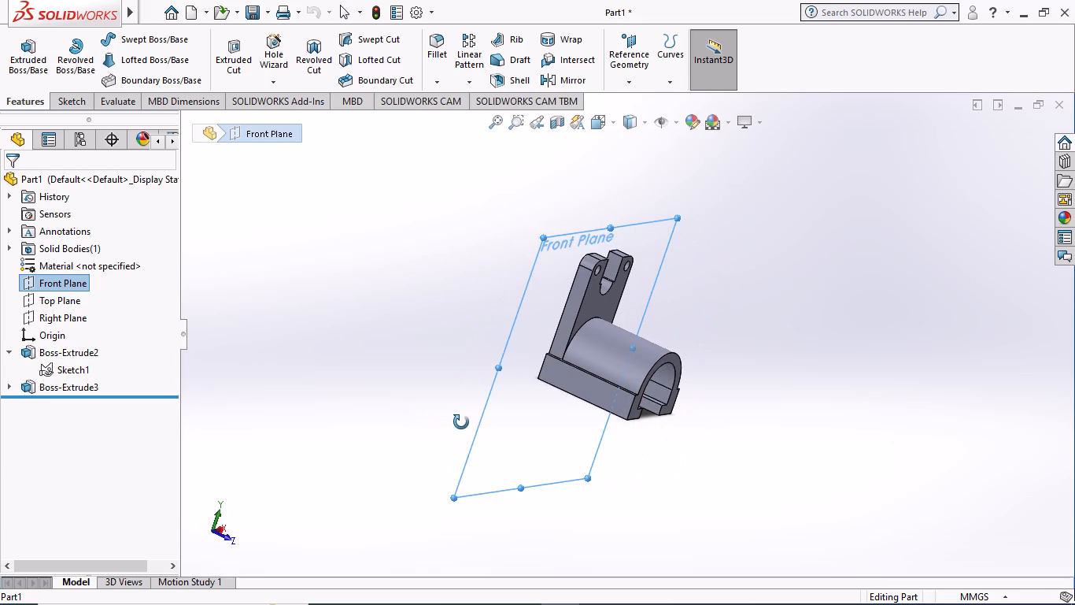
pyautogui.moveTo(461, 422); pyautogui.dragTo(404, 348, button='middle')
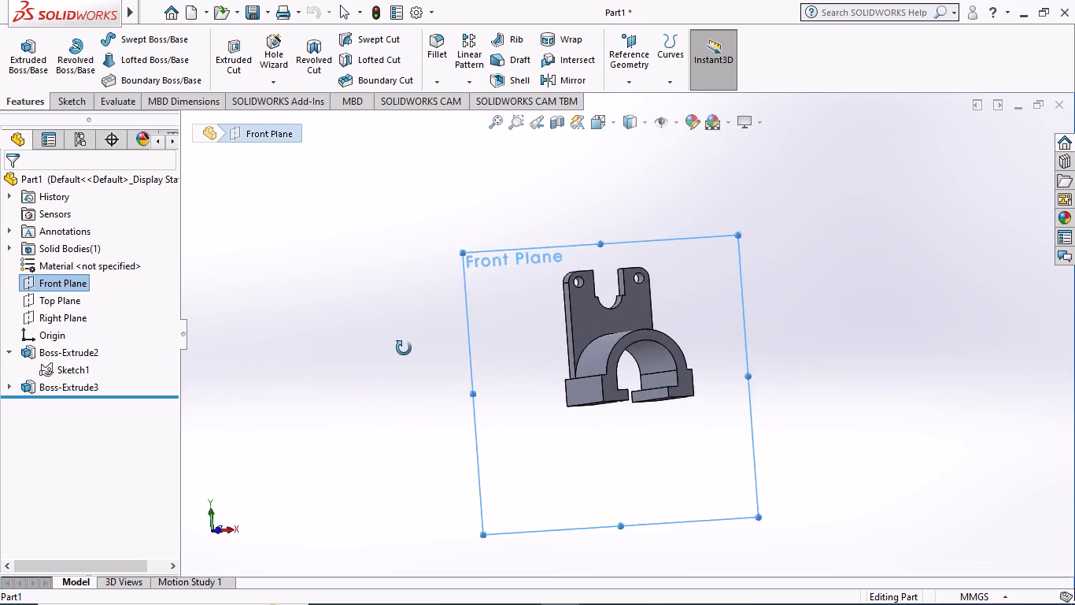
pyautogui.moveTo(404, 348); pyautogui.dragTo(374, 384, button='middle')
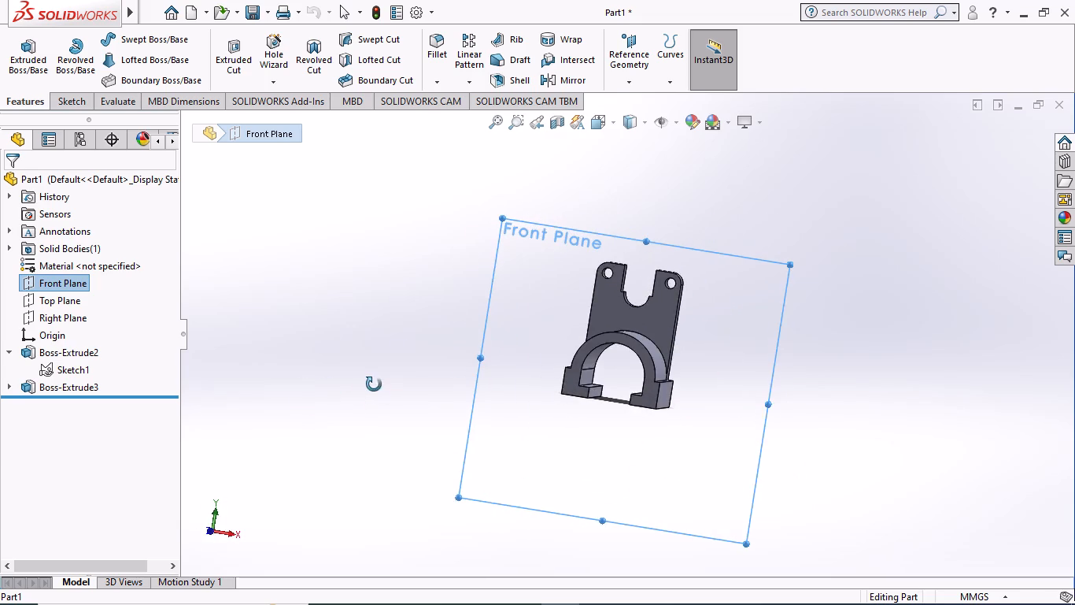
pyautogui.moveTo(374, 384); pyautogui.dragTo(382, 400, button='middle')
pyautogui.click(356, 318)
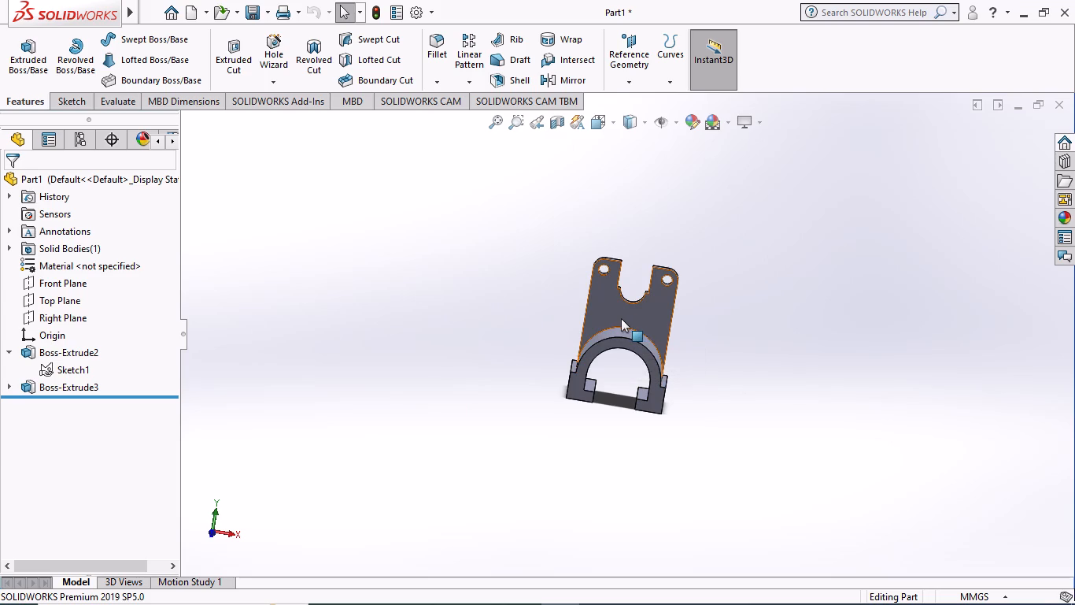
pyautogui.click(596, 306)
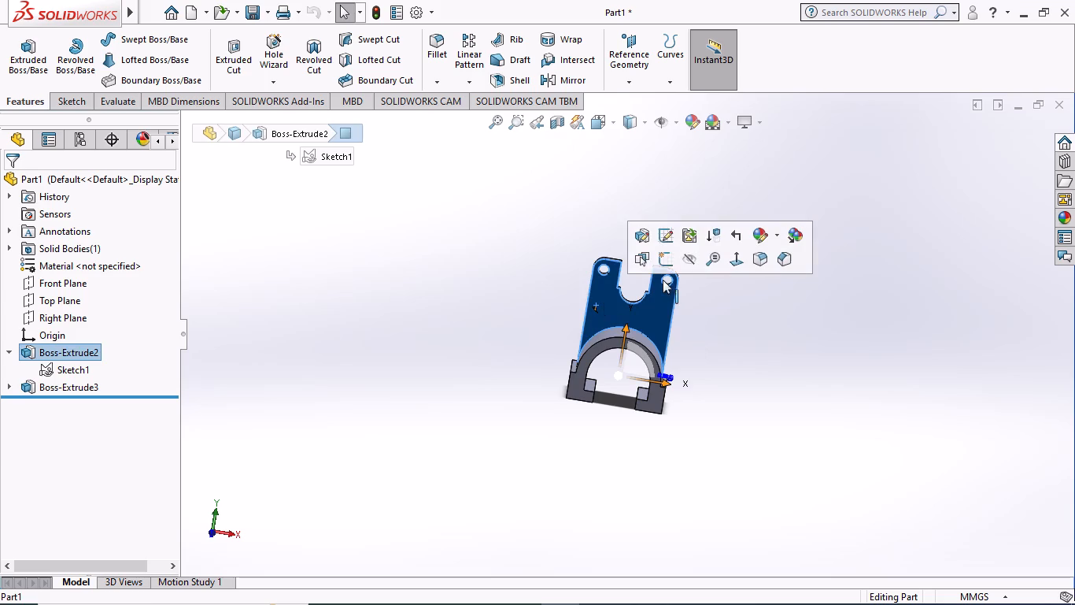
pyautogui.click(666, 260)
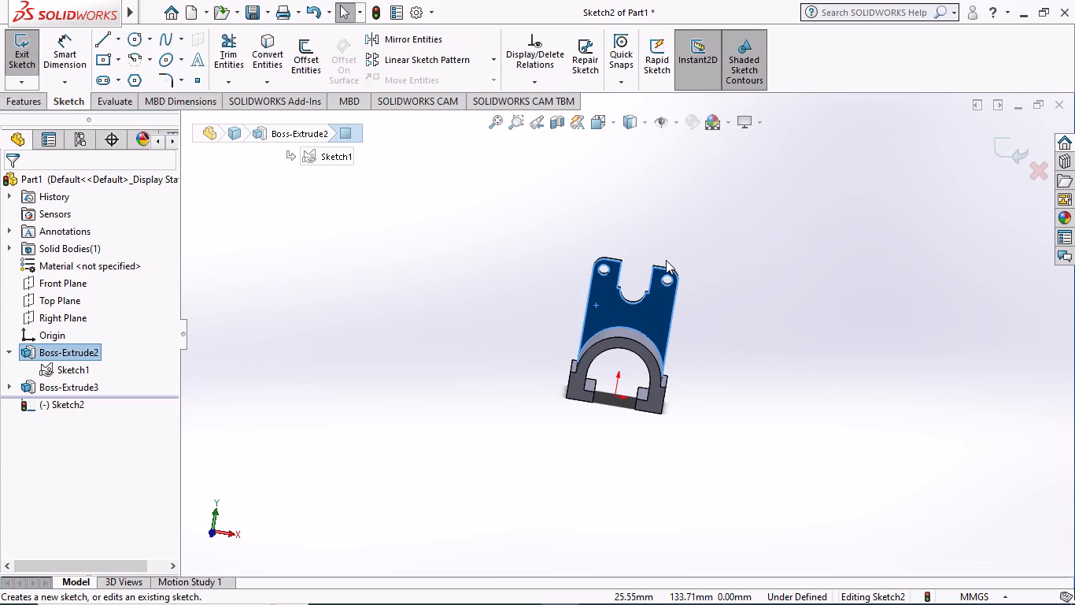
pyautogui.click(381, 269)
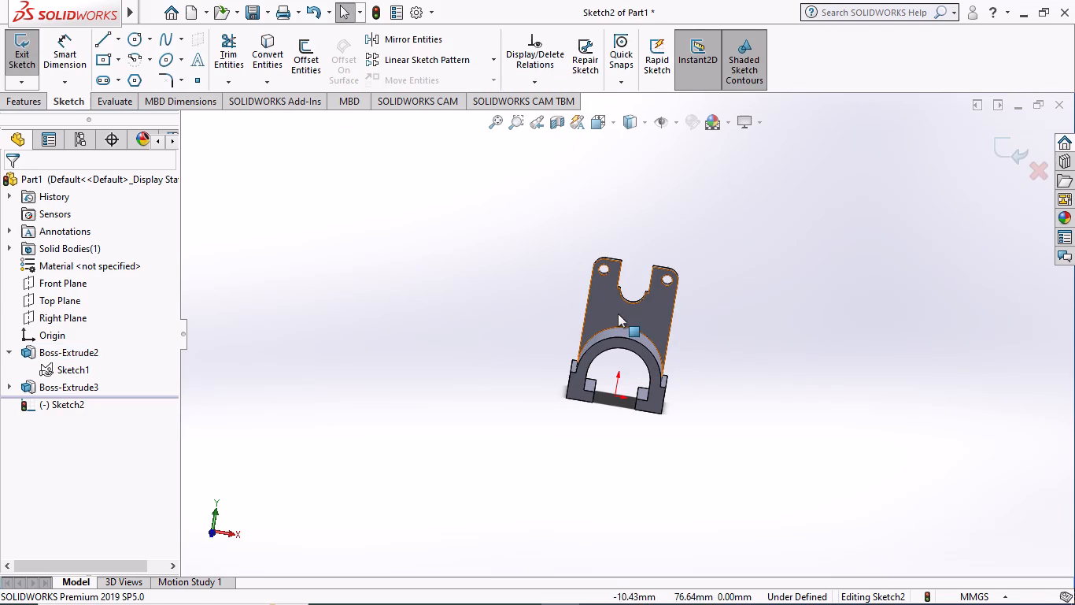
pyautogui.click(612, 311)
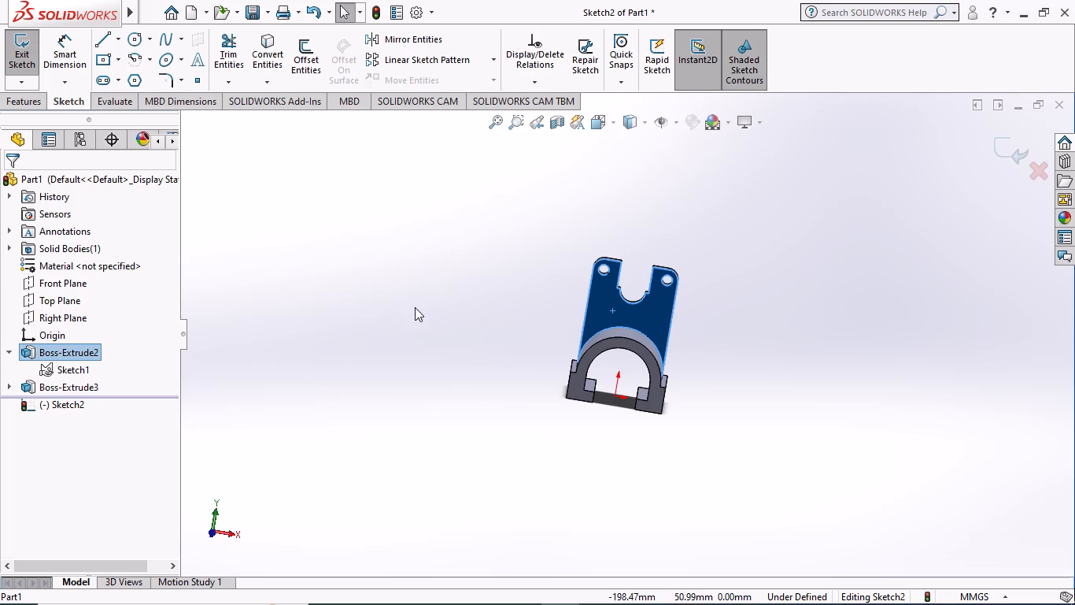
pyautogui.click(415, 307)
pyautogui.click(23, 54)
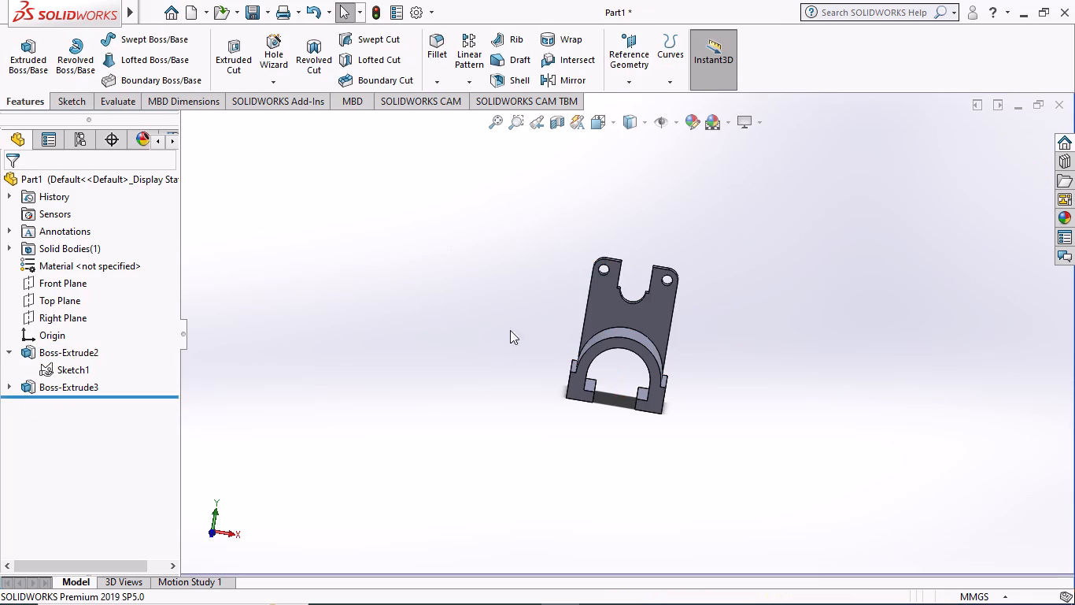
# Start a new sketch on the notched plate's front face, above the arch, and show it in the standard Front view.
pyautogui.click(613, 311)
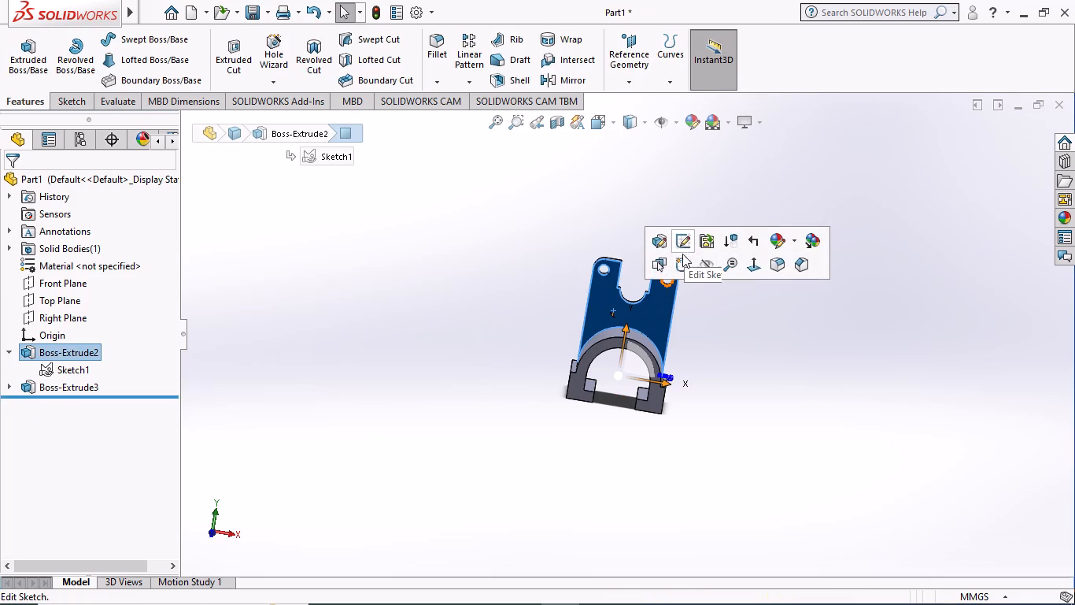
pyautogui.click(678, 262)
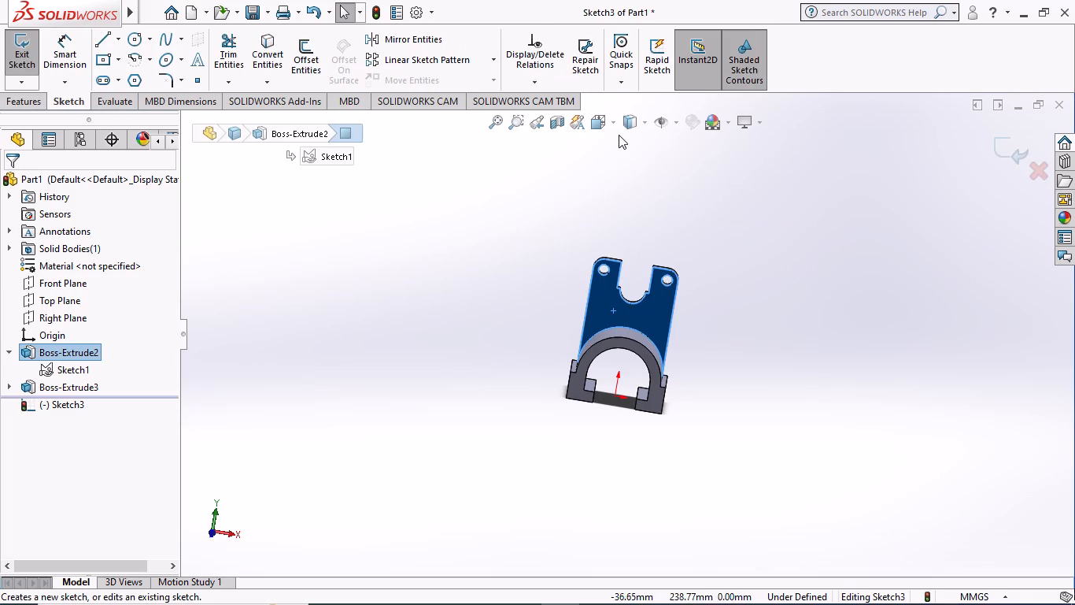
pyautogui.click(613, 124)
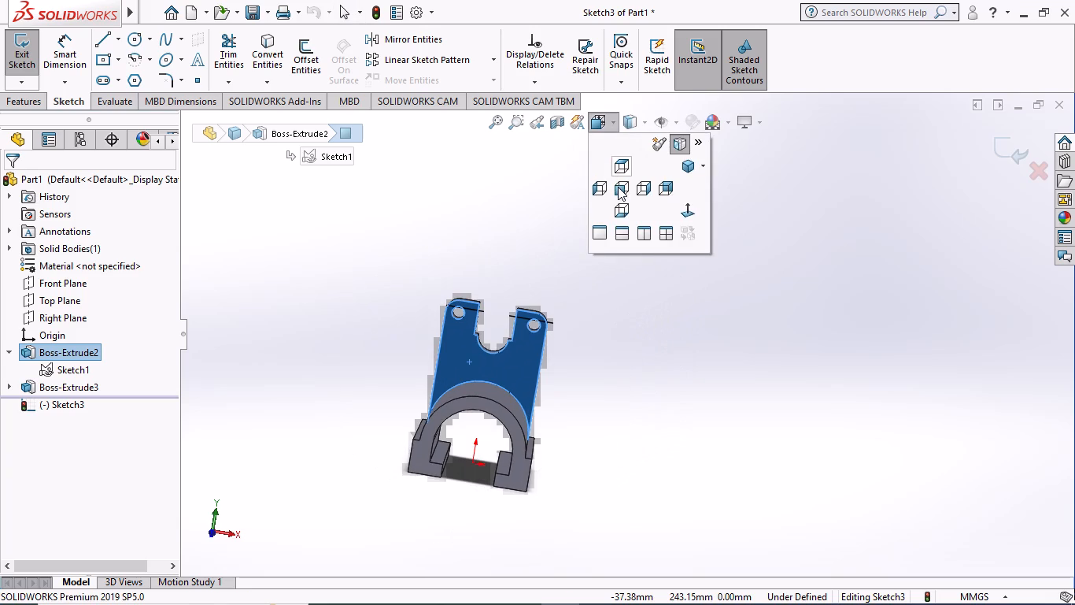
pyautogui.click(618, 187)
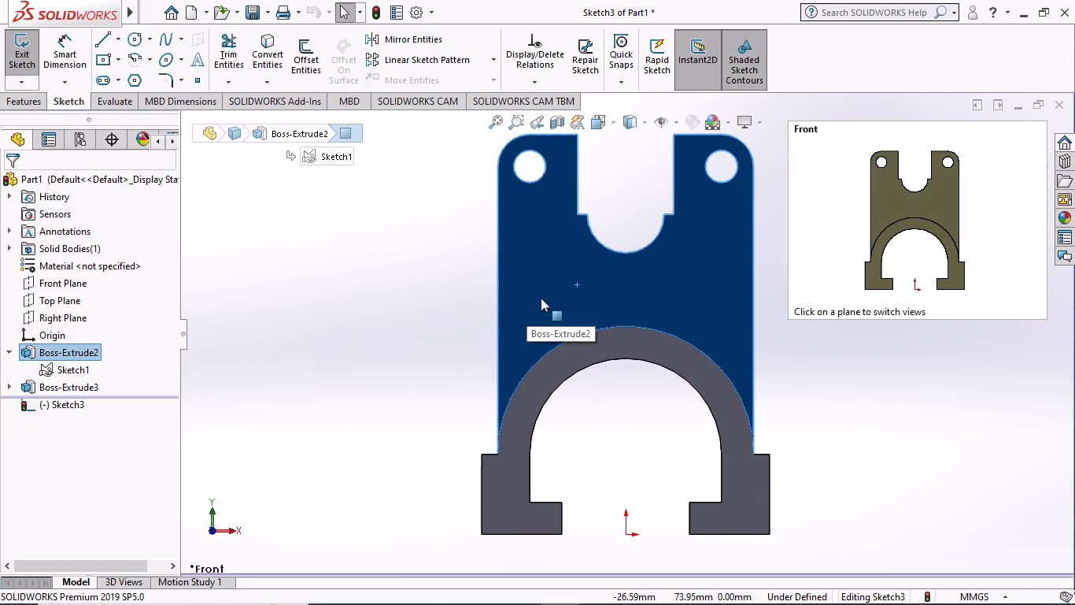
pyautogui.scroll(2, 541, 298)
pyautogui.middleClick(398, 335)
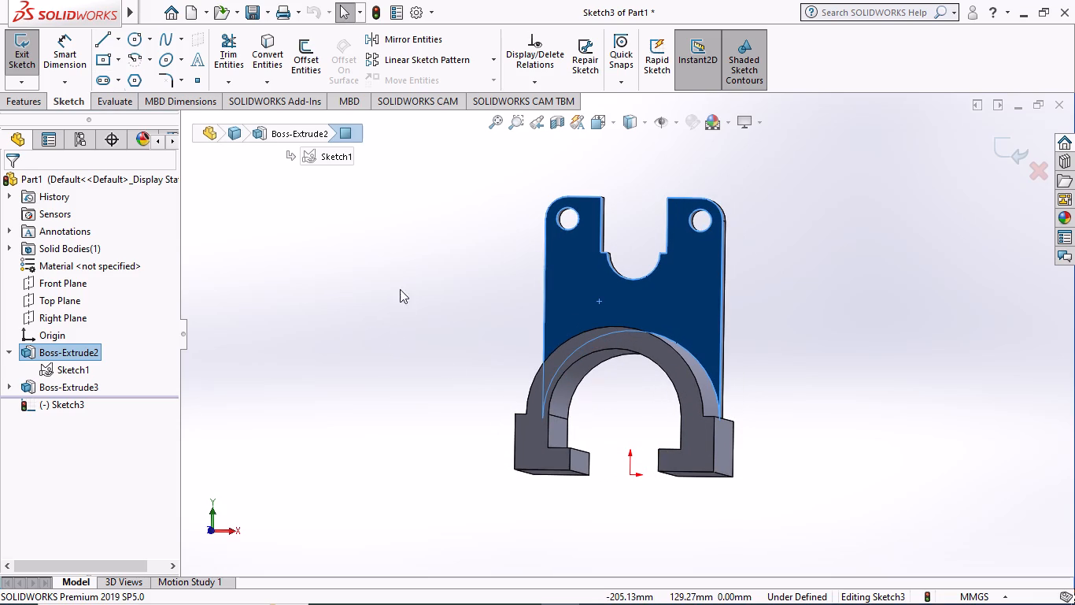
pyautogui.click(615, 125)
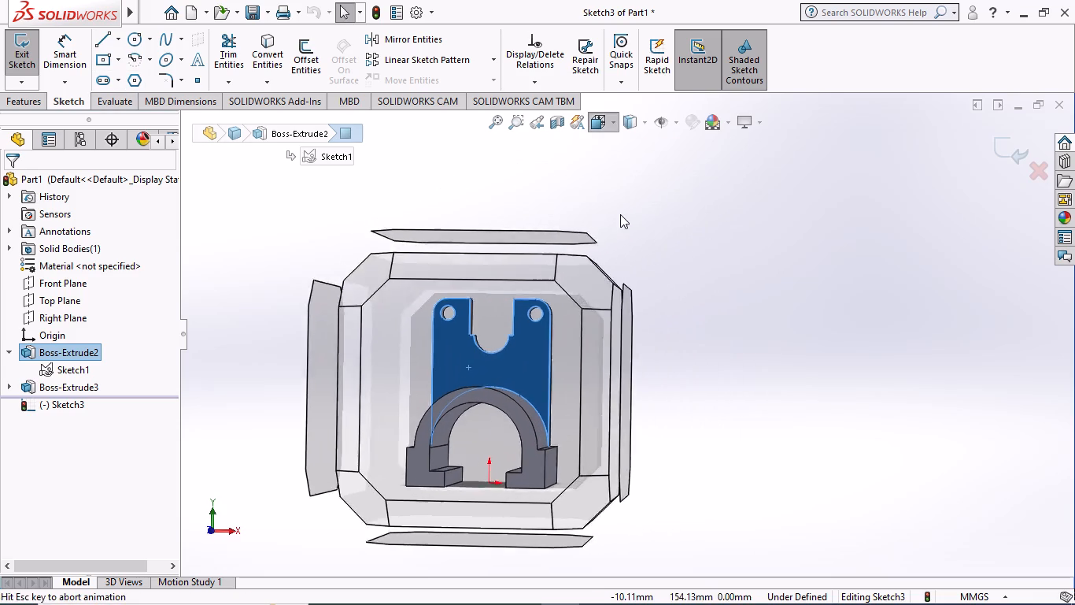
pyautogui.click(621, 183)
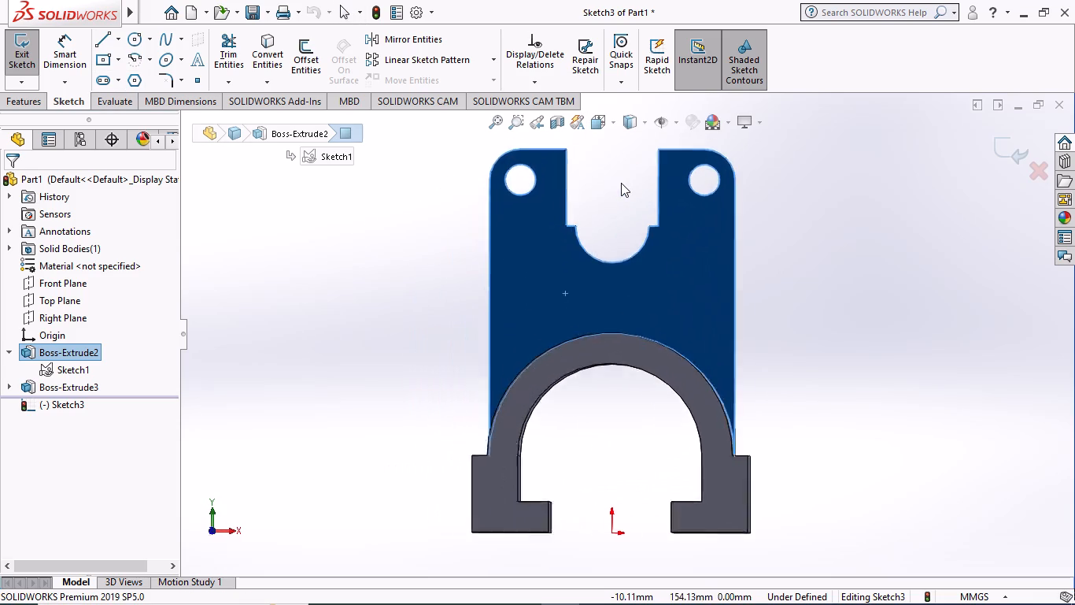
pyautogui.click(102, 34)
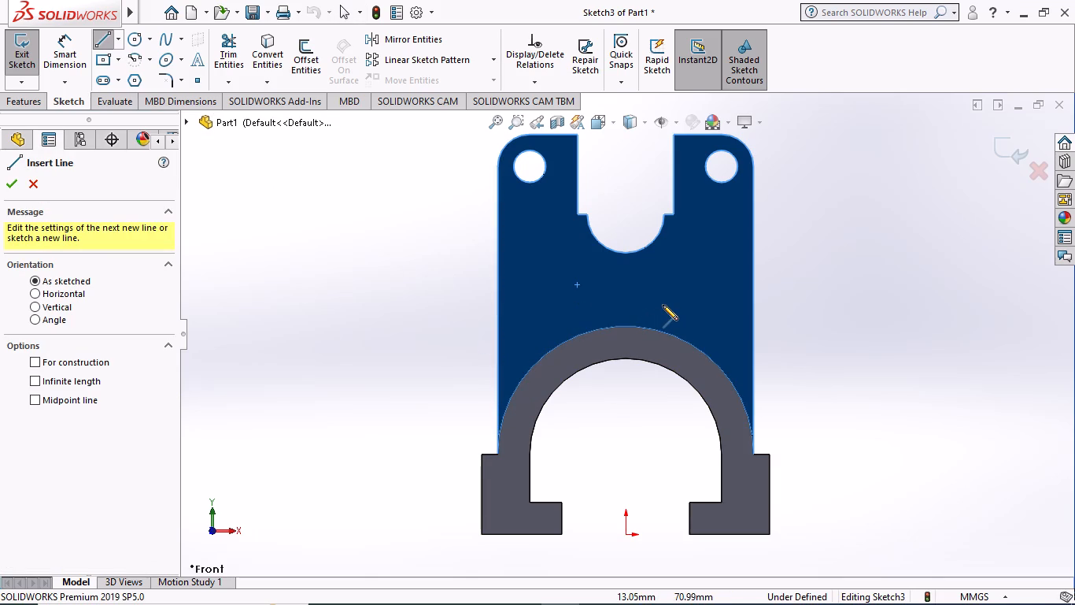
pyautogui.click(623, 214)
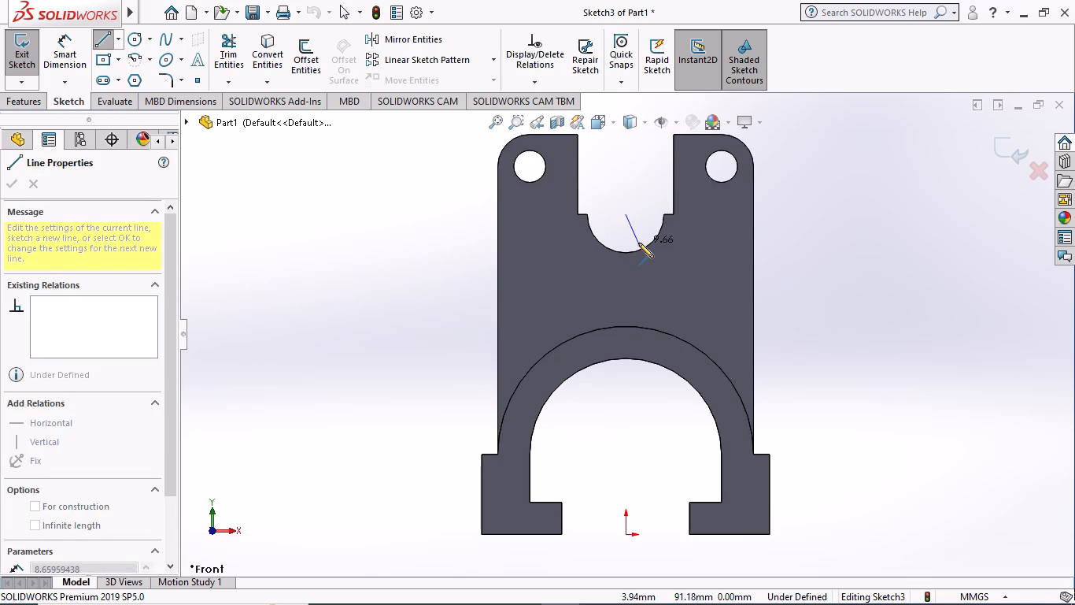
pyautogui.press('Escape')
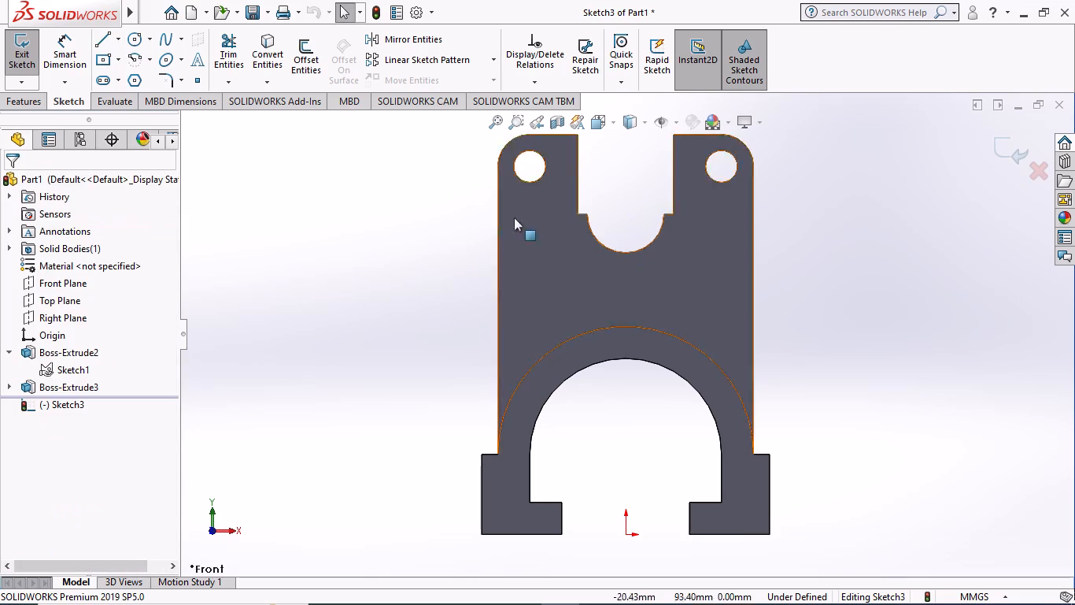
# Sketch a circle centred on the notch's rounded bottom and set its diameter to 20 mm.
pyautogui.click(129, 38)
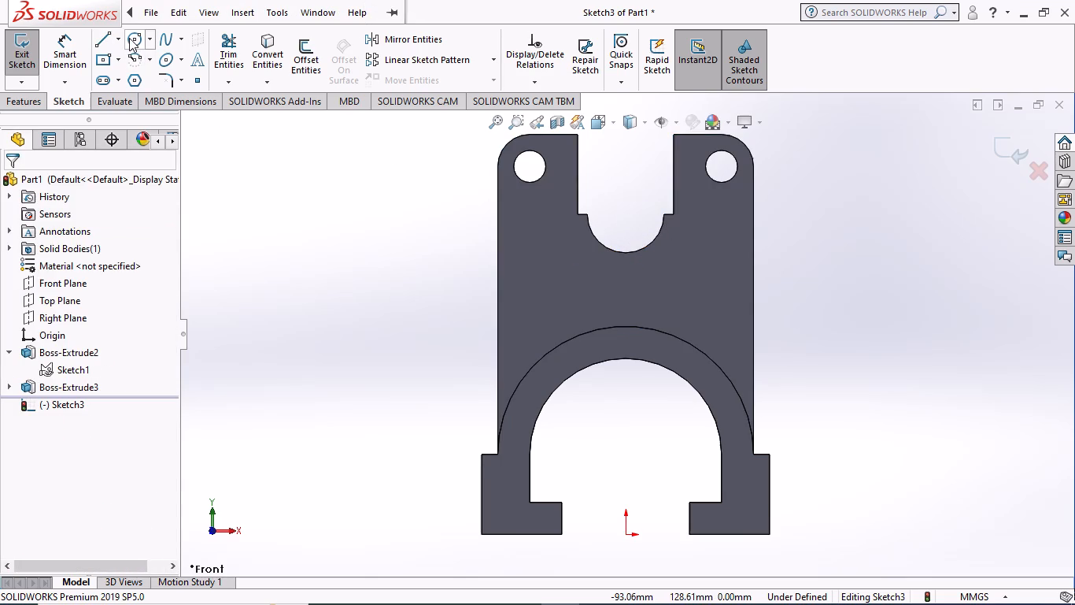
pyautogui.click(624, 214)
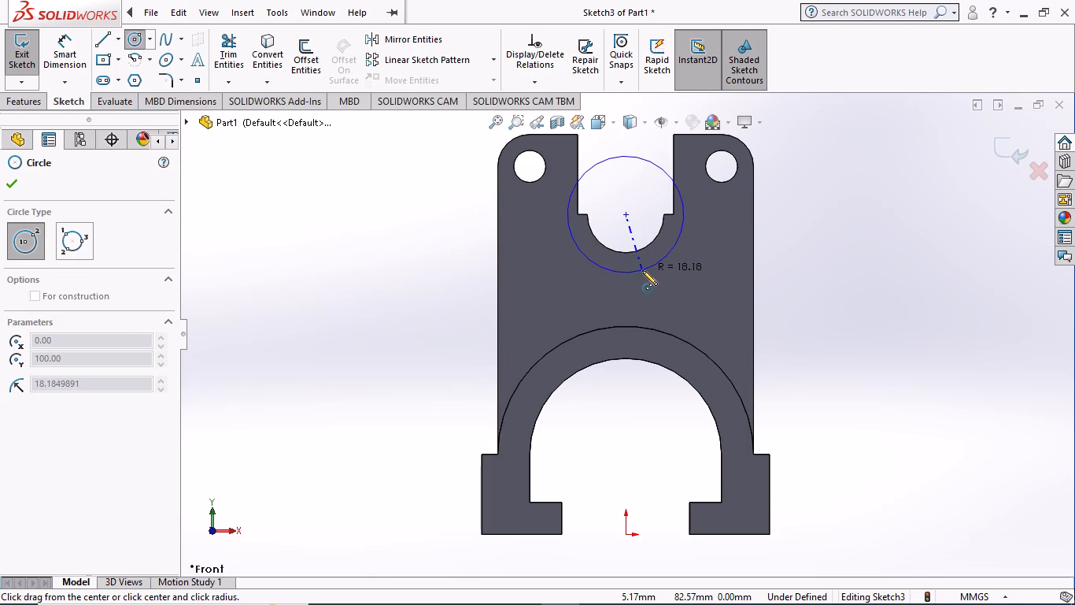
pyautogui.click(642, 270)
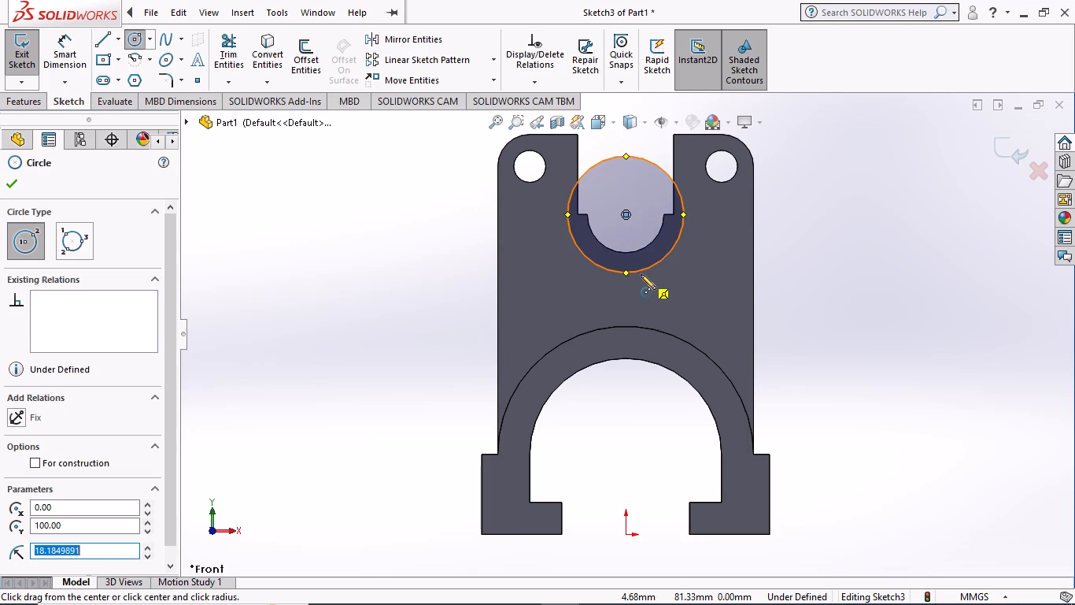
pyautogui.scroll(1, 526, 306)
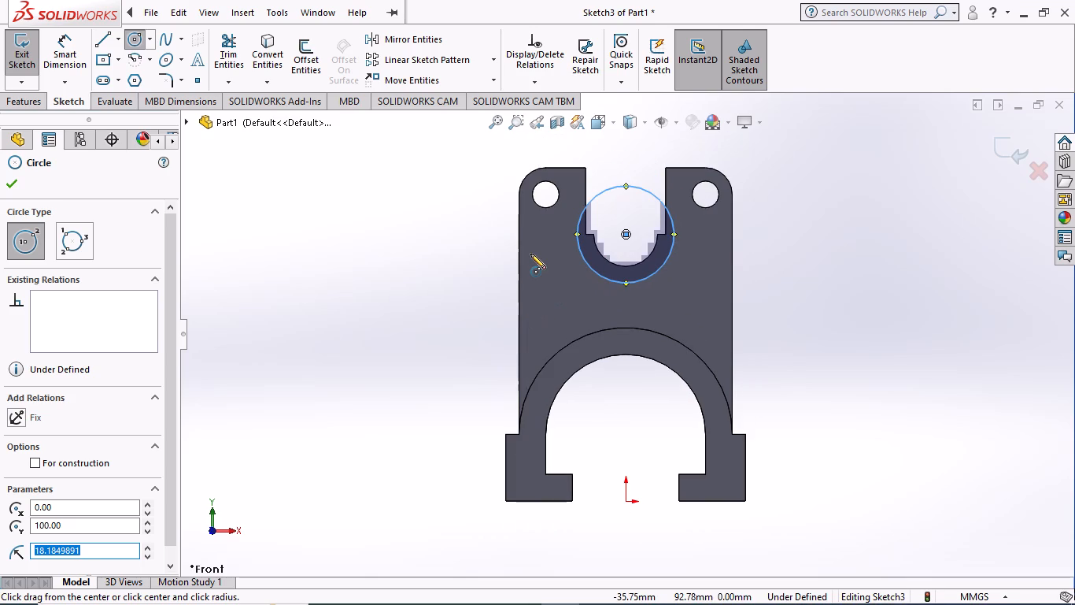
pyautogui.click(57, 55)
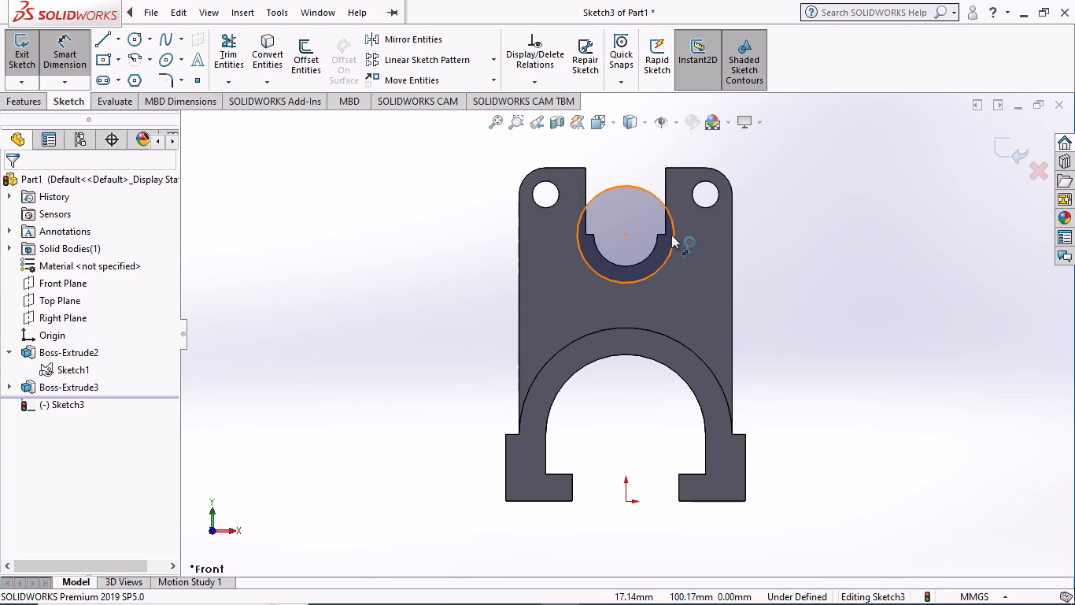
pyautogui.click(674, 232)
pyautogui.click(788, 273)
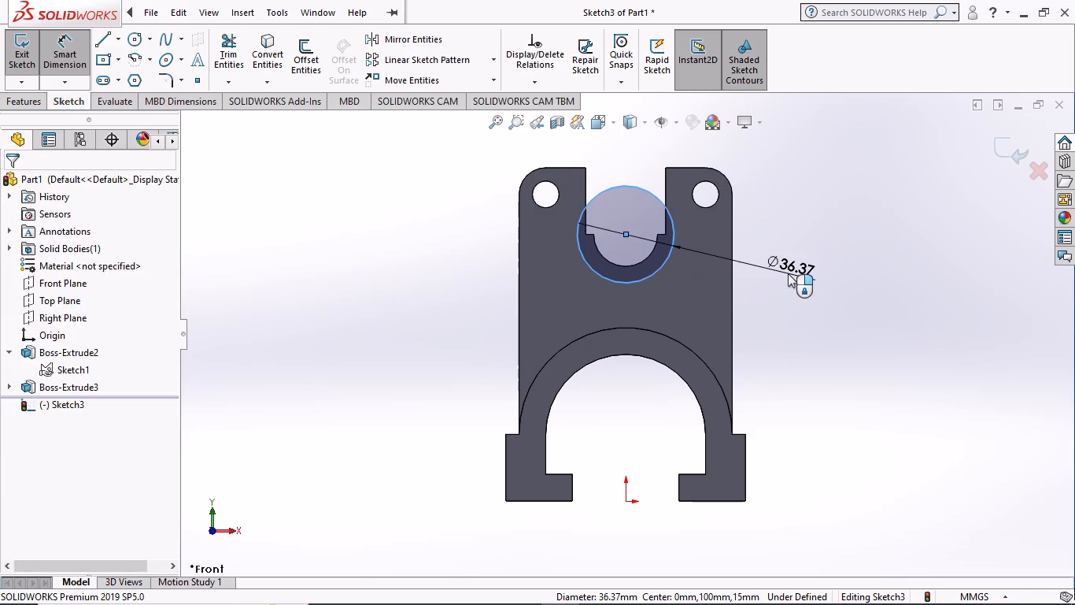
pyautogui.press('2')
pyautogui.press('0')
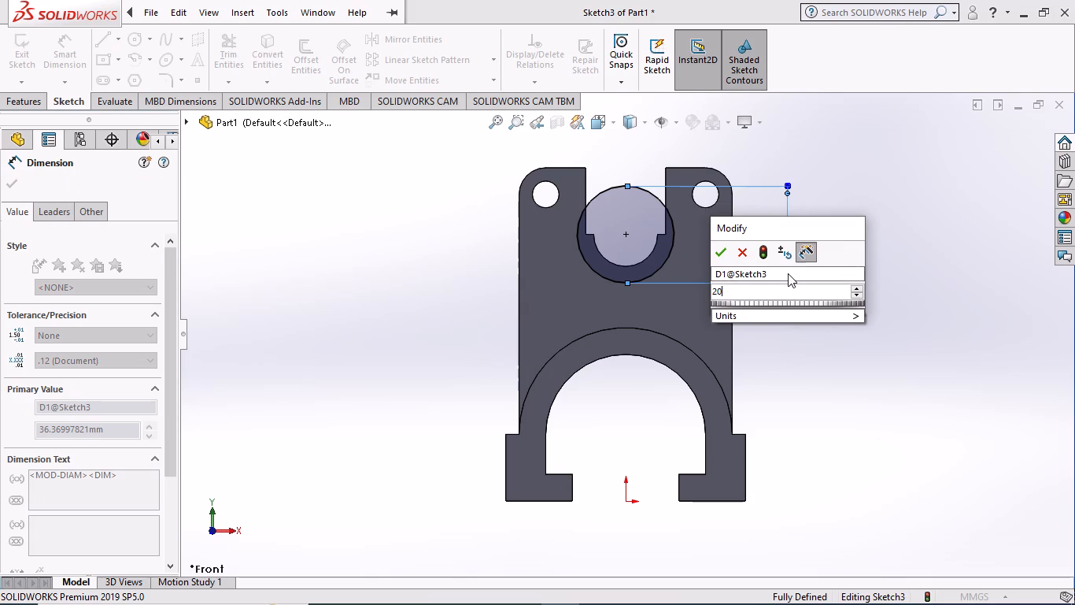
pyautogui.press('Return')
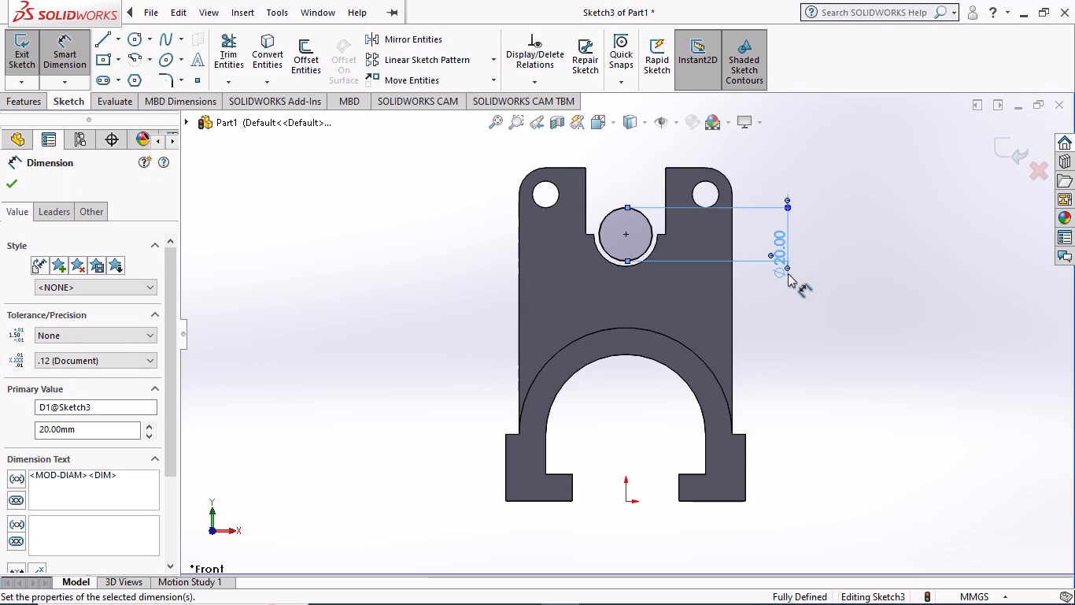
pyautogui.click(15, 187)
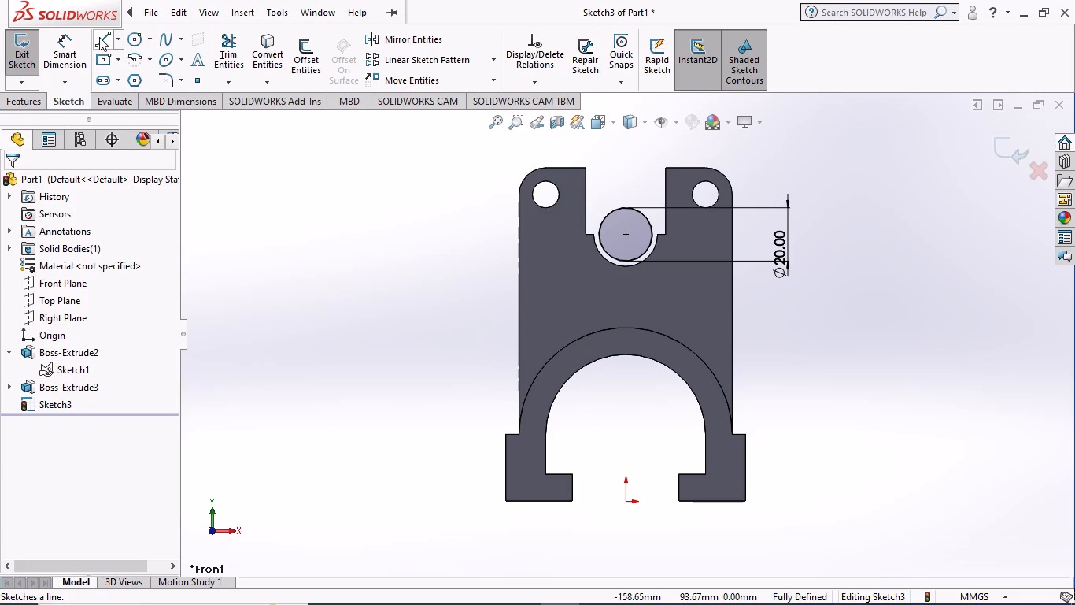
# Sketch a sloping line about 91 mm long from inside the notch to beyond the plate's left edge, and make it tangent to the circle.
pyautogui.click(99, 37)
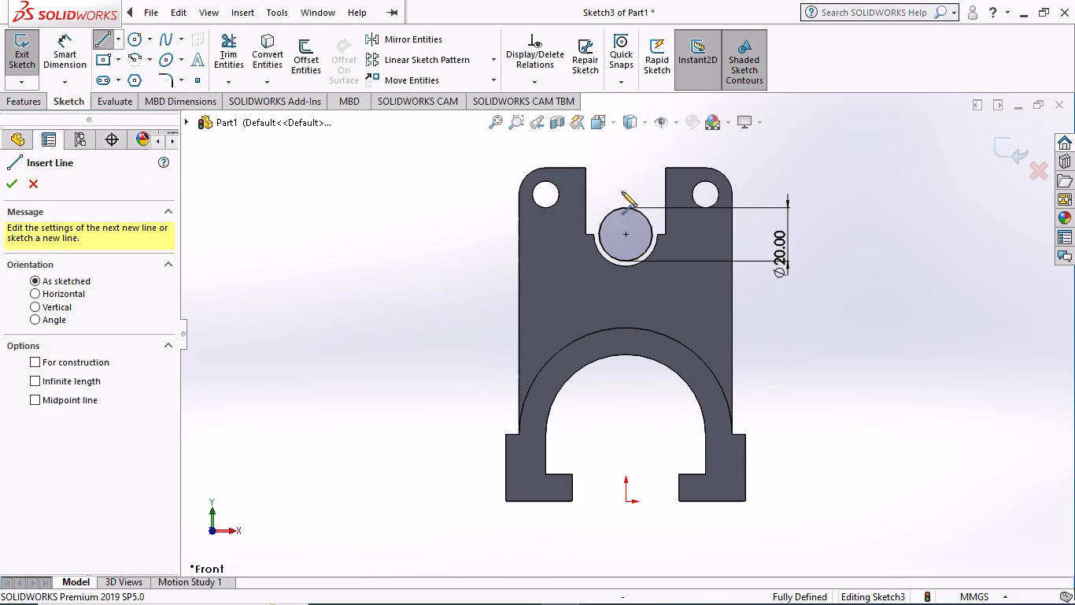
pyautogui.click(611, 191)
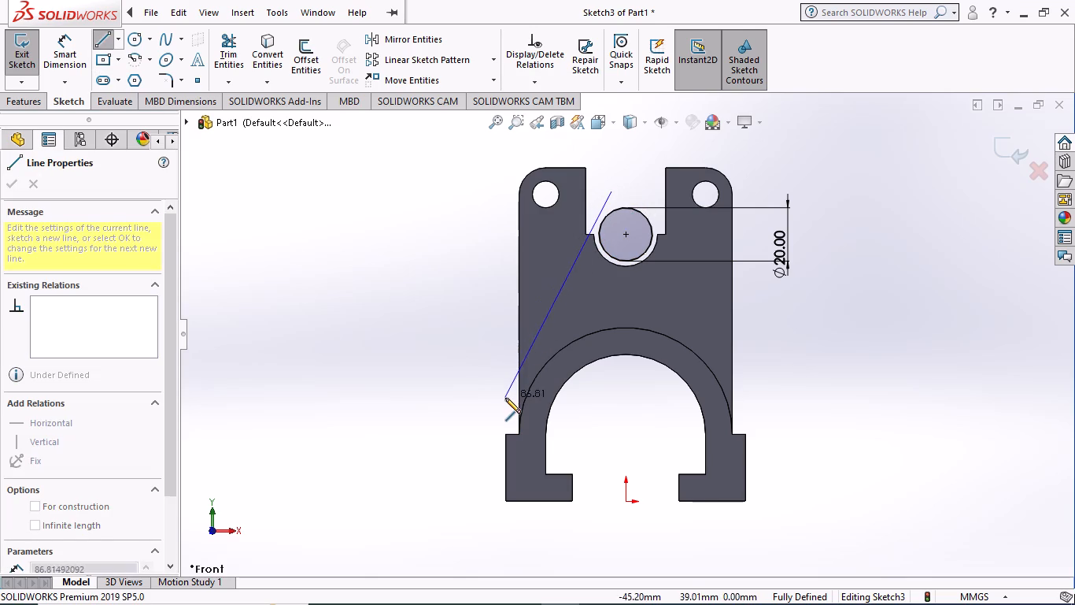
pyautogui.click(503, 408)
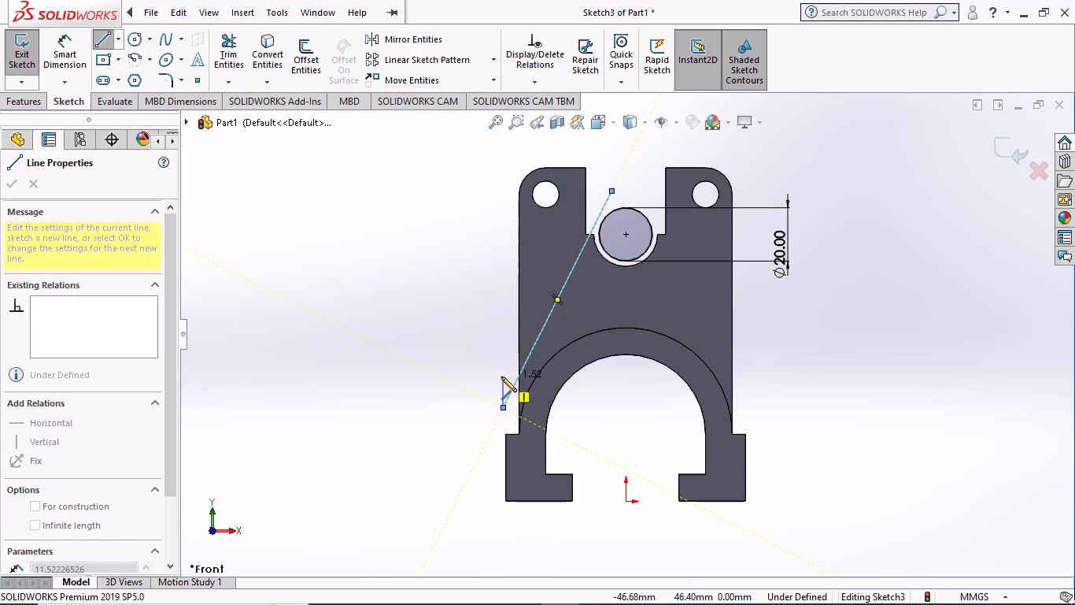
pyautogui.press('Escape')
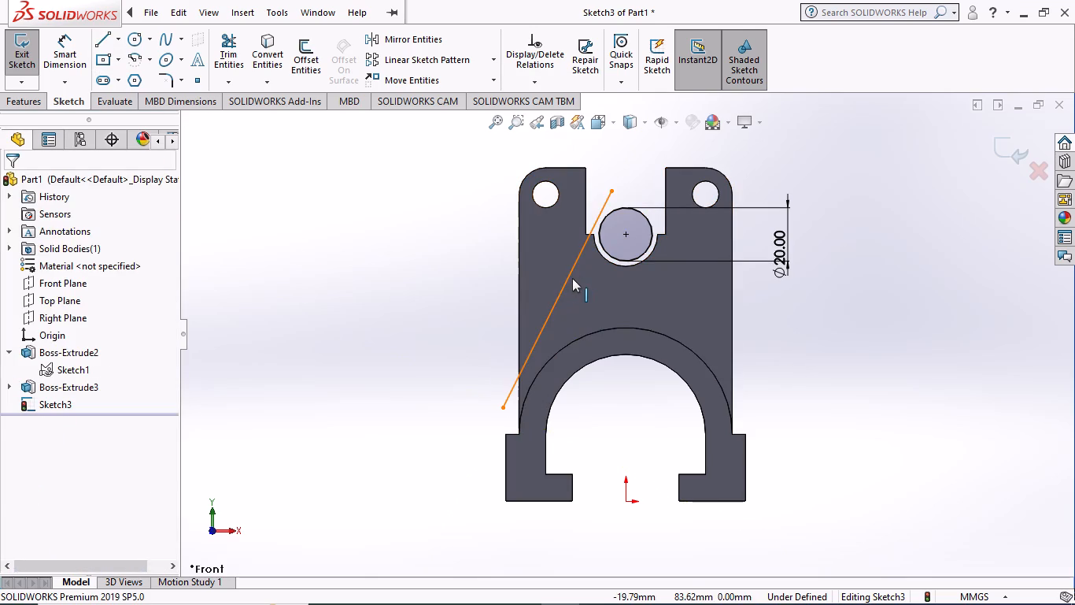
pyautogui.keyDown('ctrl'); pyautogui.click(609, 210); pyautogui.keyUp('ctrl')
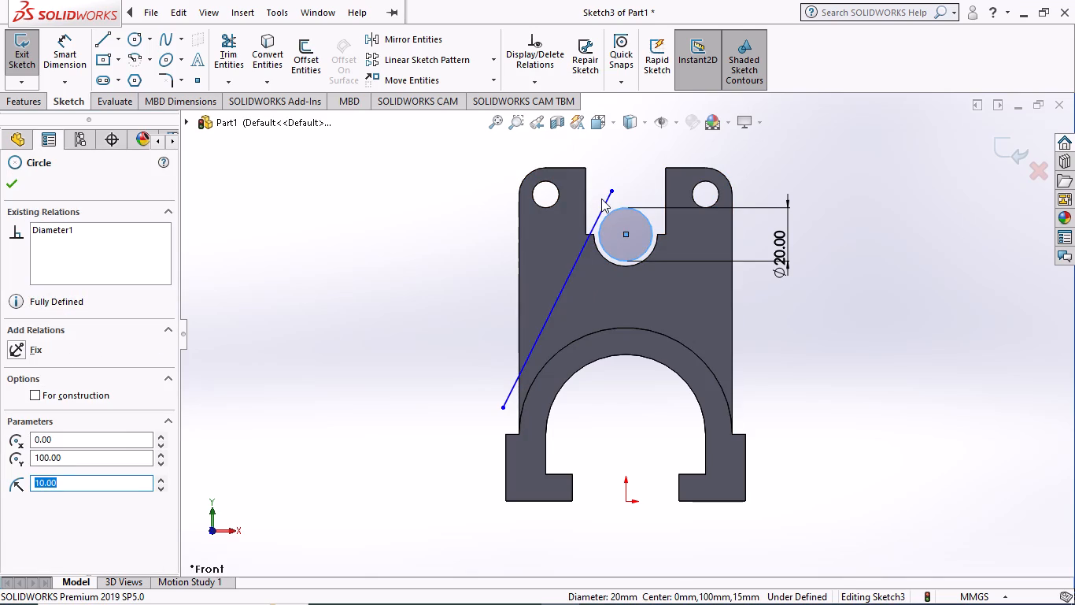
pyautogui.keyDown('ctrl'); pyautogui.click(578, 254); pyautogui.keyUp('ctrl')
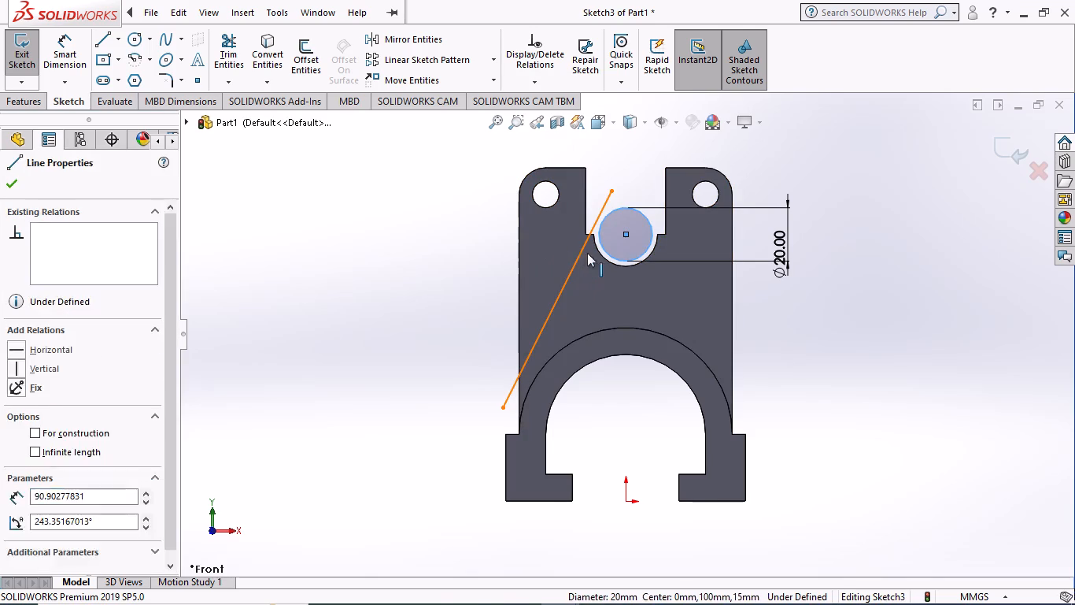
pyautogui.click(620, 184)
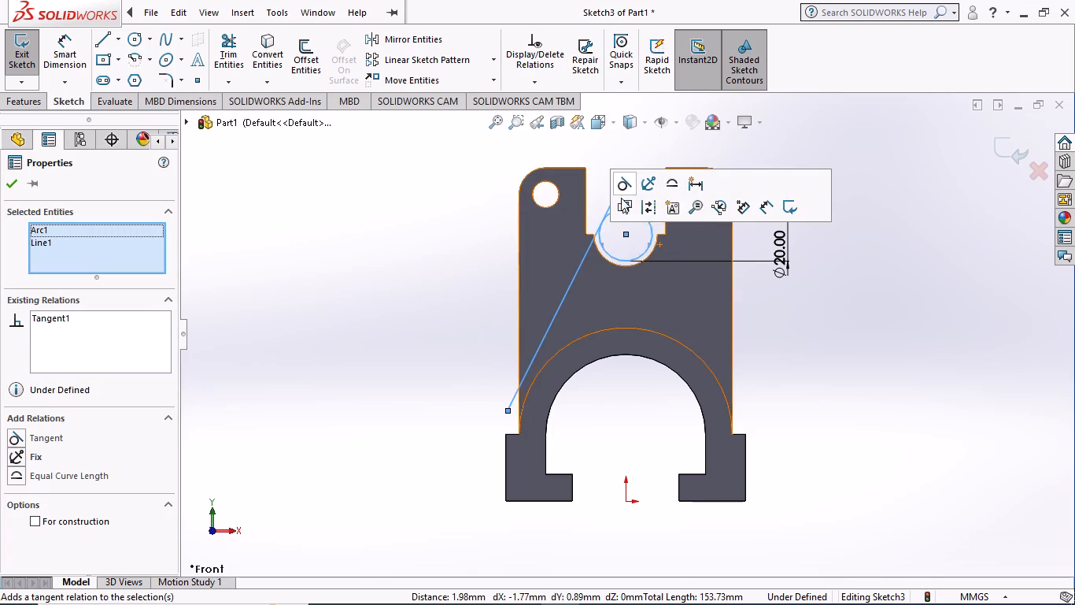
pyautogui.click(7, 188)
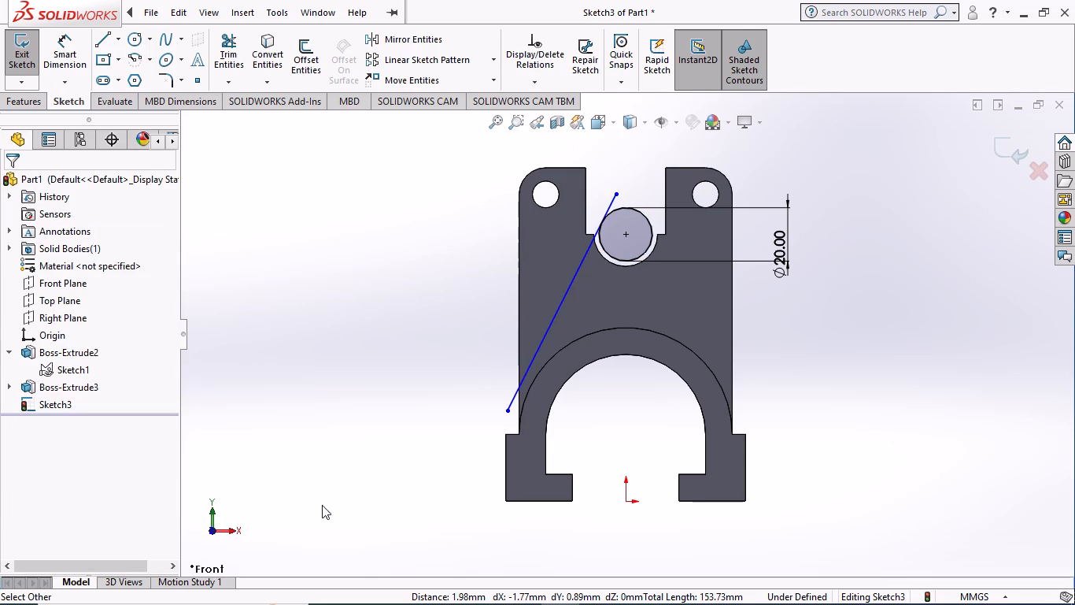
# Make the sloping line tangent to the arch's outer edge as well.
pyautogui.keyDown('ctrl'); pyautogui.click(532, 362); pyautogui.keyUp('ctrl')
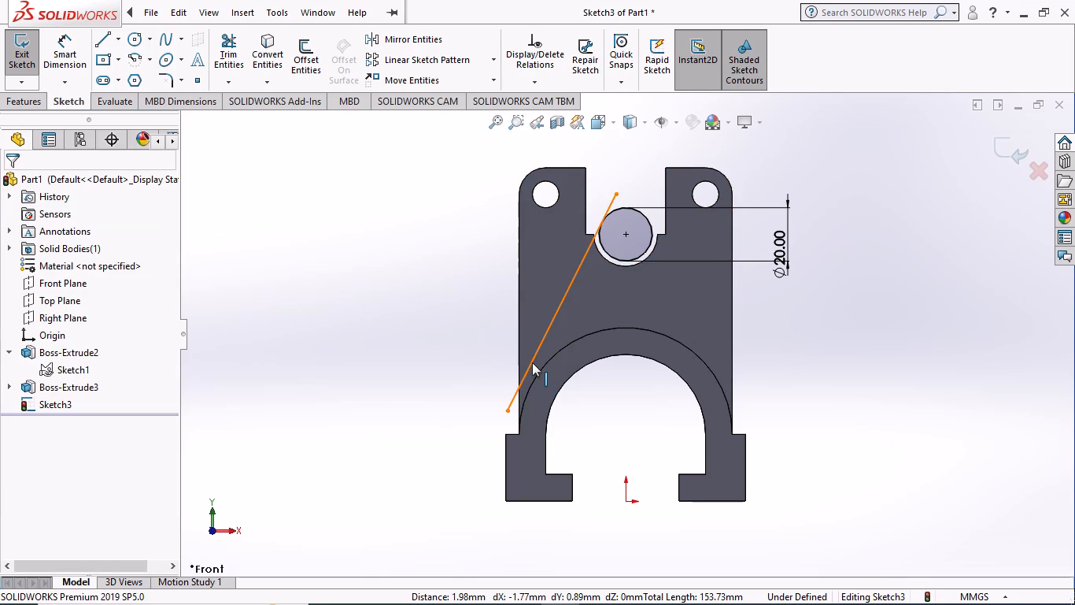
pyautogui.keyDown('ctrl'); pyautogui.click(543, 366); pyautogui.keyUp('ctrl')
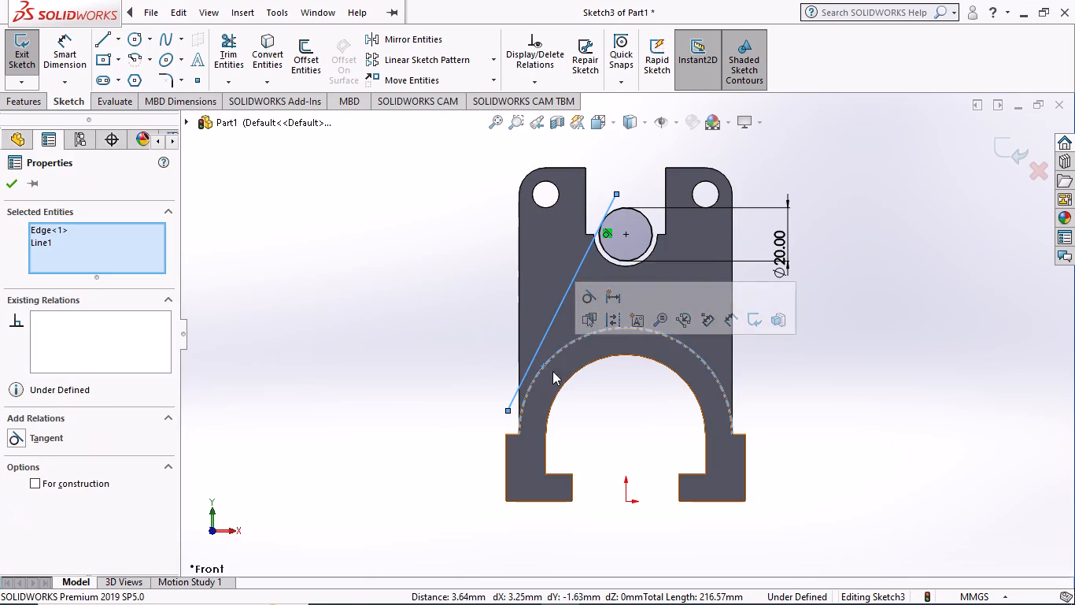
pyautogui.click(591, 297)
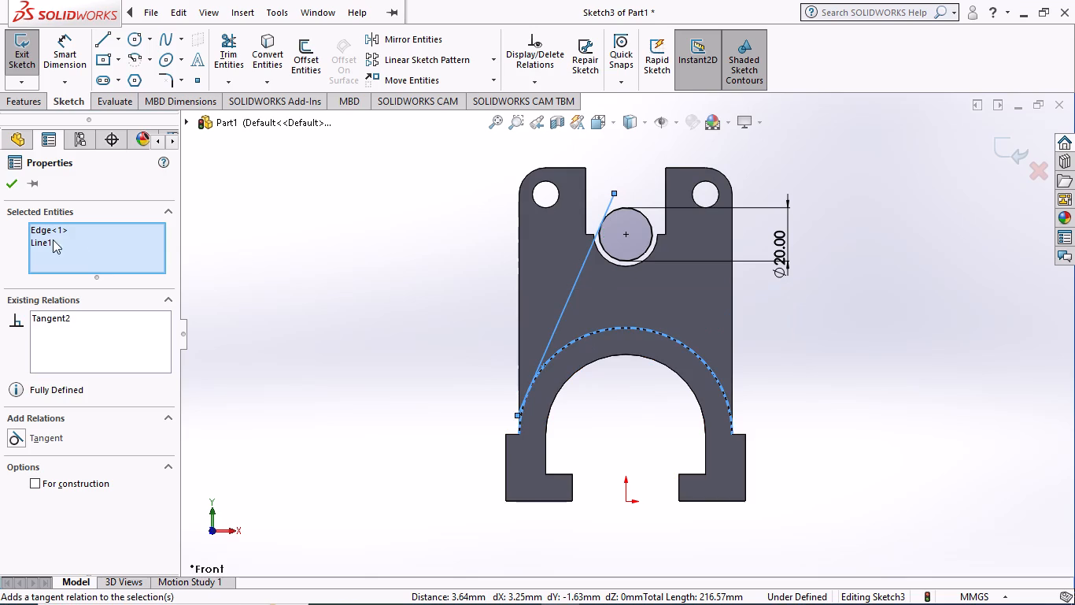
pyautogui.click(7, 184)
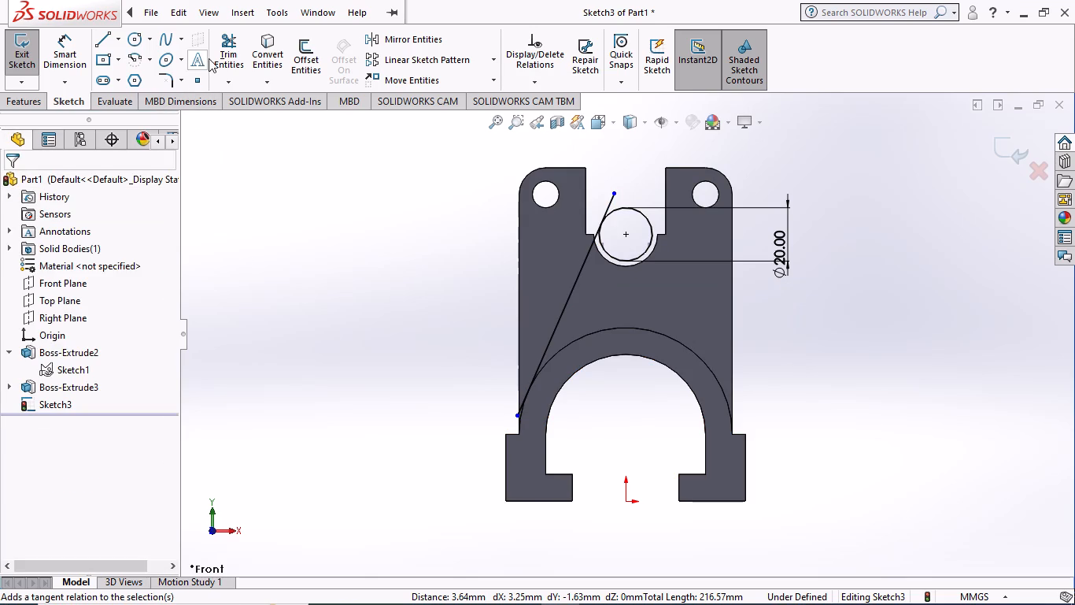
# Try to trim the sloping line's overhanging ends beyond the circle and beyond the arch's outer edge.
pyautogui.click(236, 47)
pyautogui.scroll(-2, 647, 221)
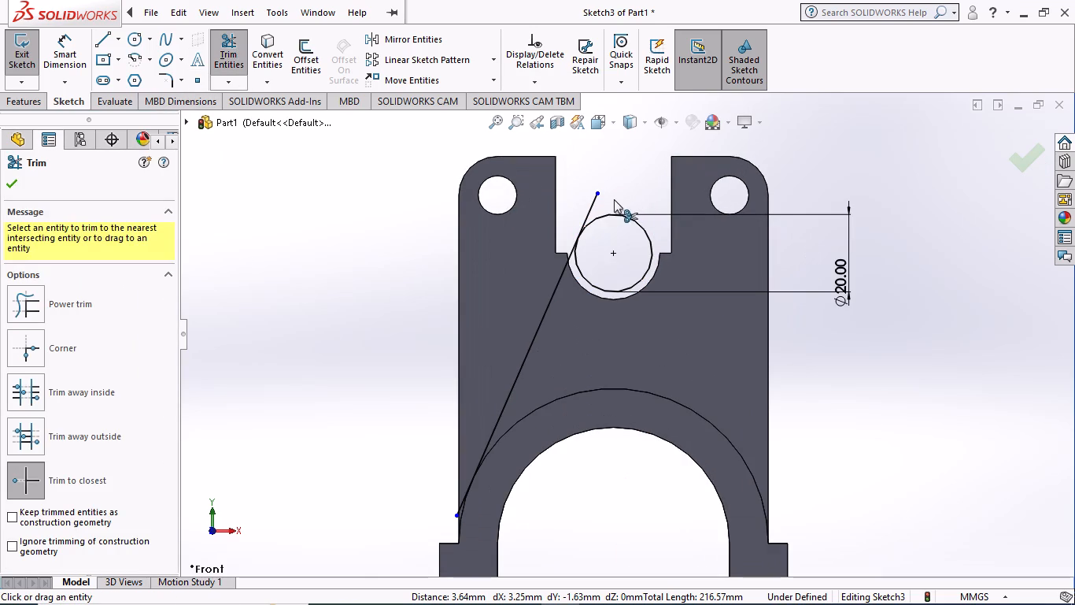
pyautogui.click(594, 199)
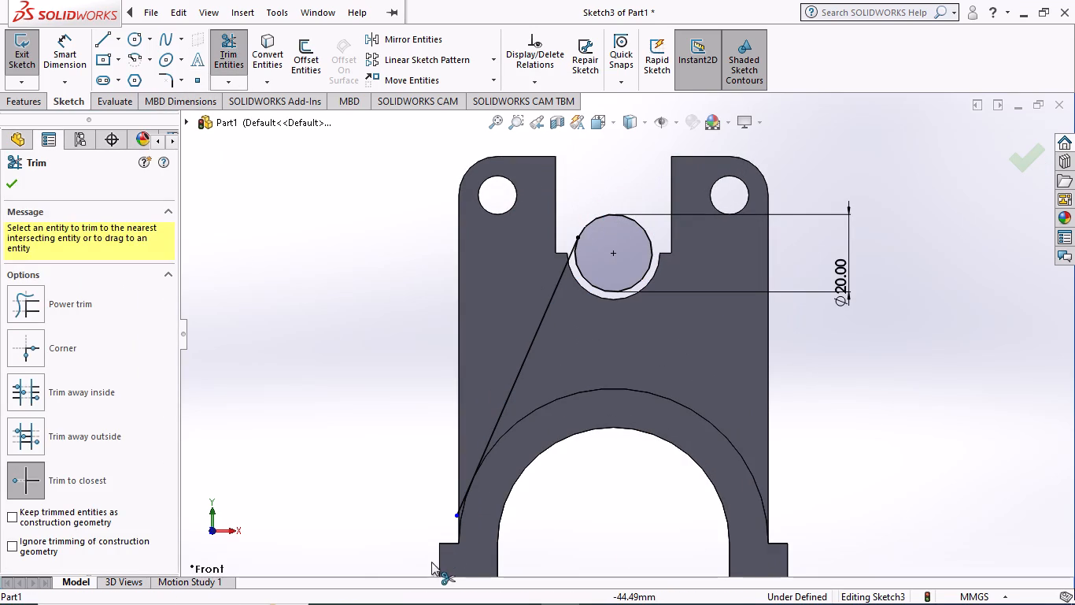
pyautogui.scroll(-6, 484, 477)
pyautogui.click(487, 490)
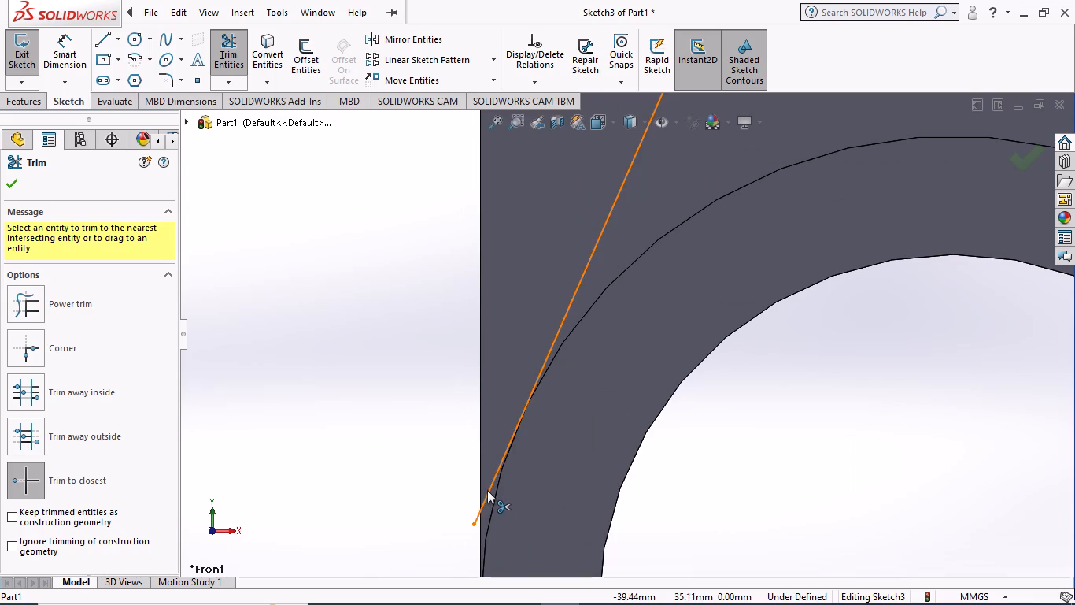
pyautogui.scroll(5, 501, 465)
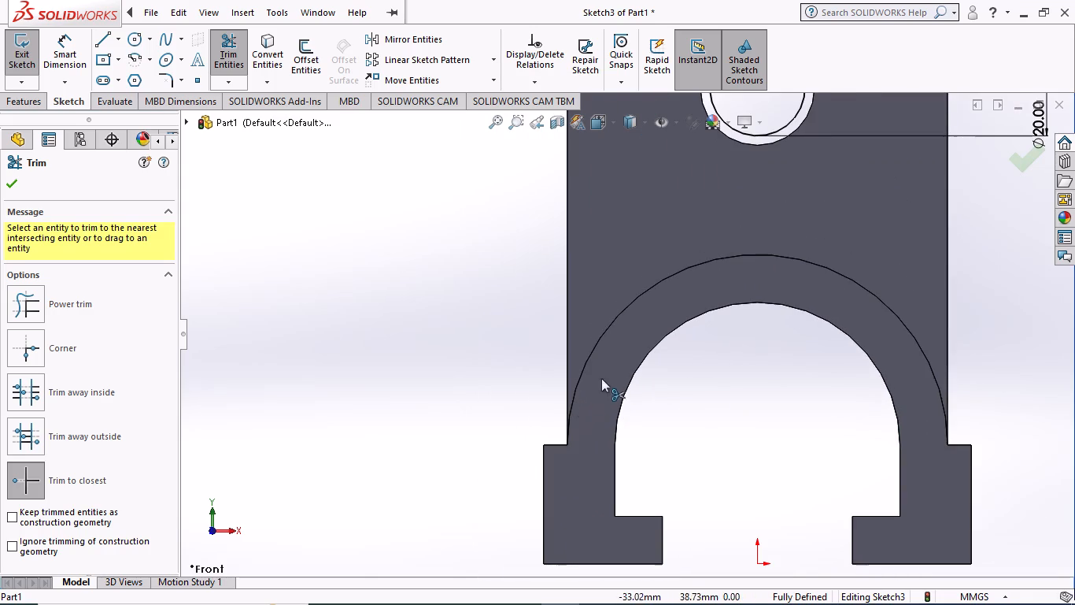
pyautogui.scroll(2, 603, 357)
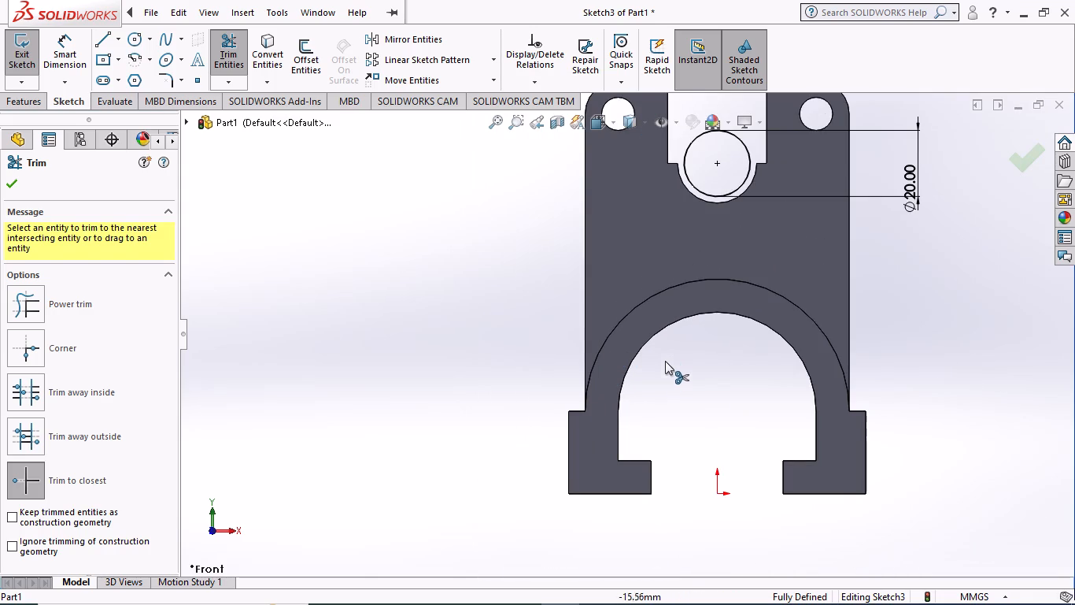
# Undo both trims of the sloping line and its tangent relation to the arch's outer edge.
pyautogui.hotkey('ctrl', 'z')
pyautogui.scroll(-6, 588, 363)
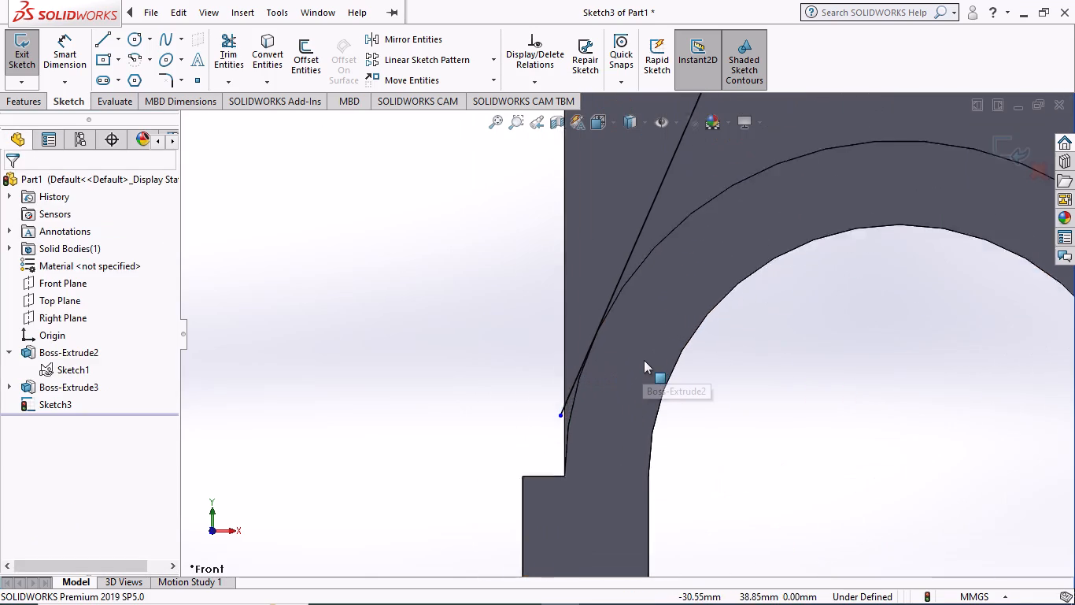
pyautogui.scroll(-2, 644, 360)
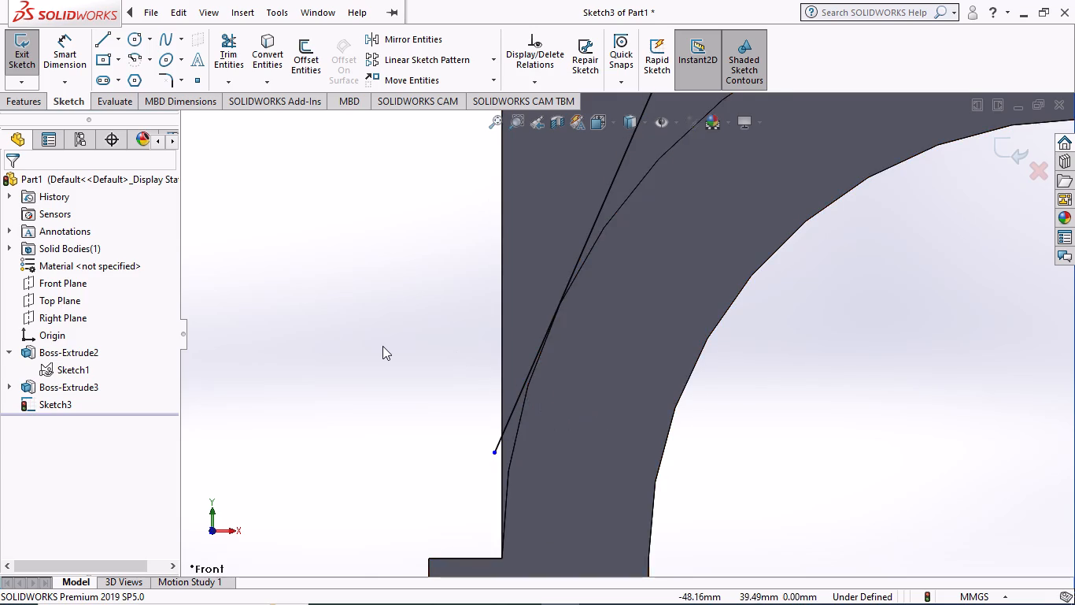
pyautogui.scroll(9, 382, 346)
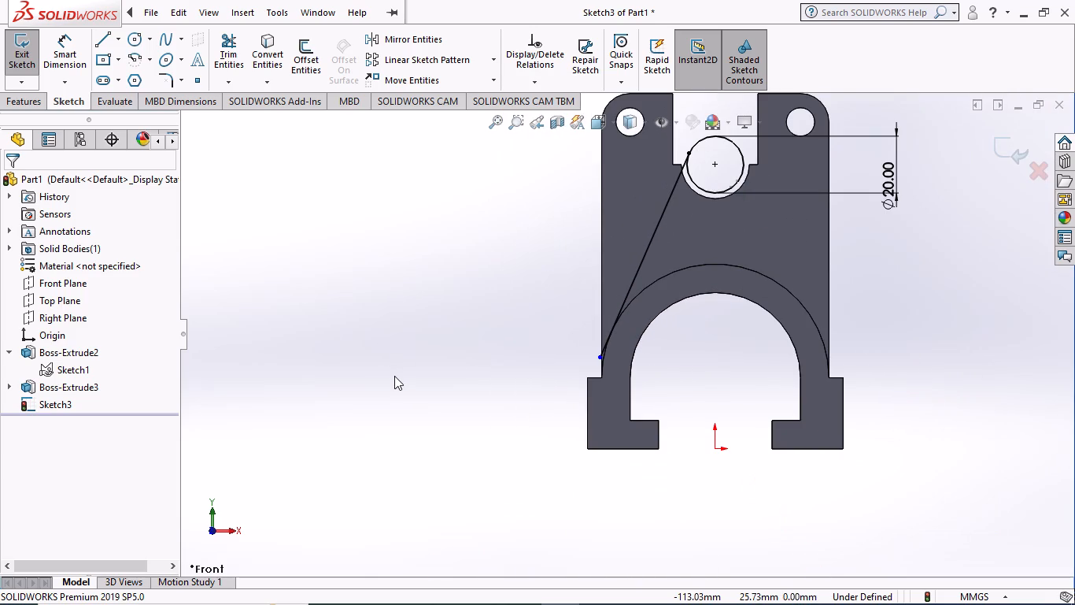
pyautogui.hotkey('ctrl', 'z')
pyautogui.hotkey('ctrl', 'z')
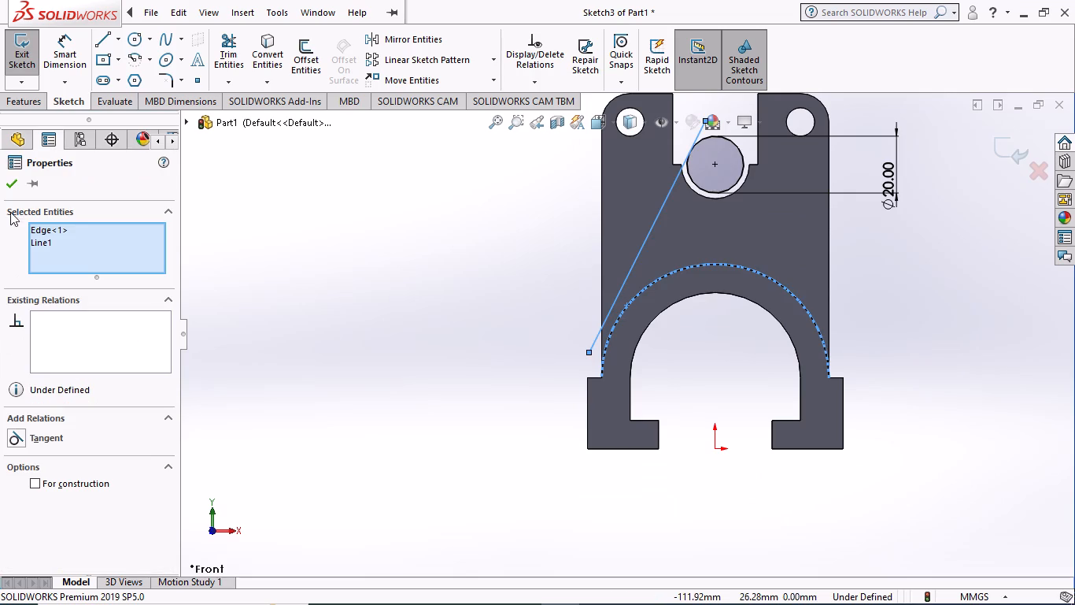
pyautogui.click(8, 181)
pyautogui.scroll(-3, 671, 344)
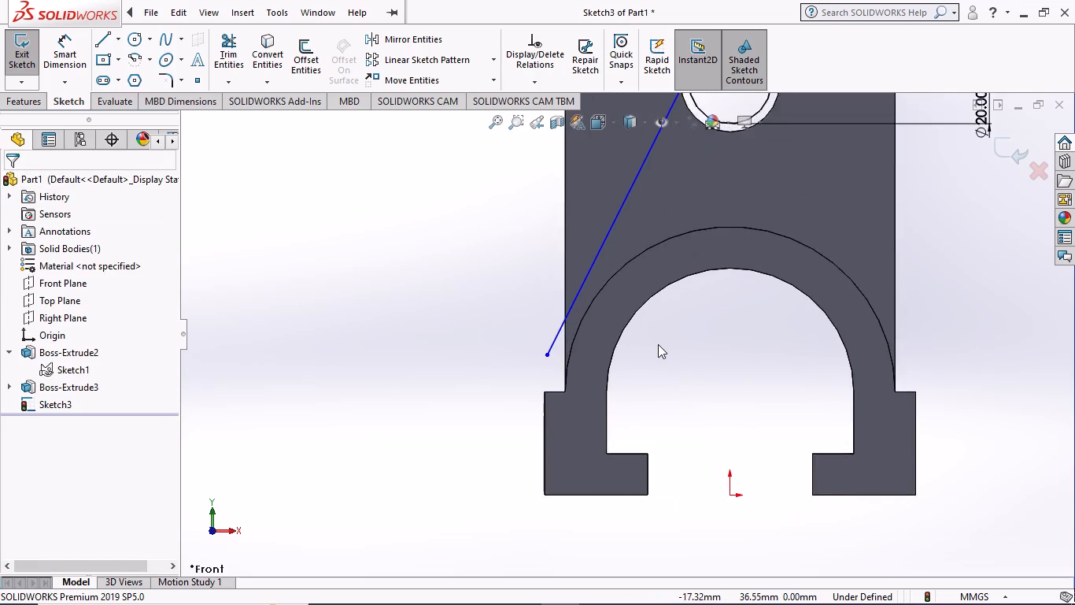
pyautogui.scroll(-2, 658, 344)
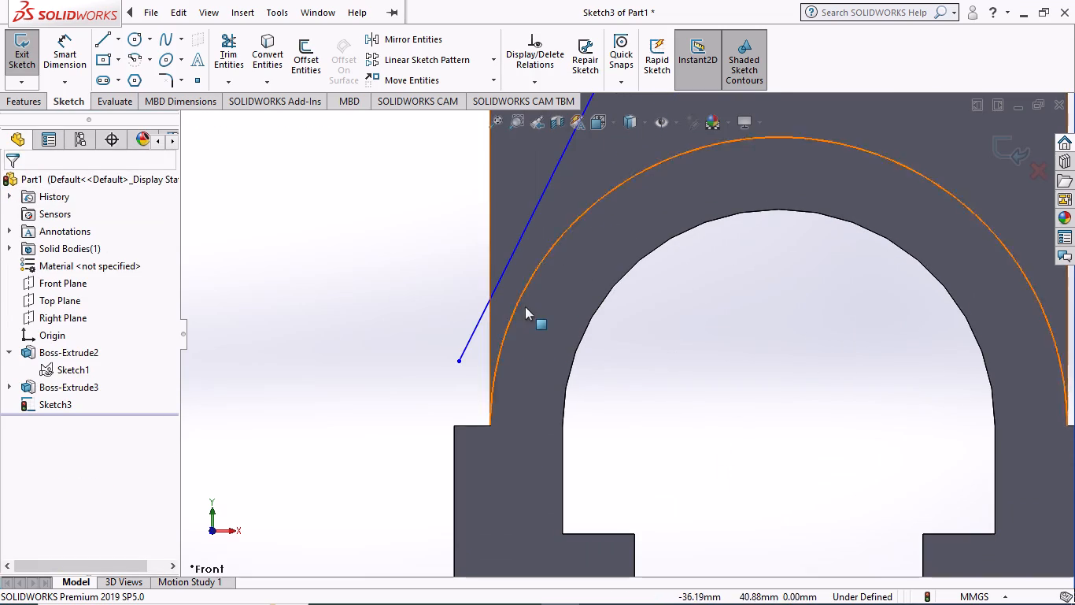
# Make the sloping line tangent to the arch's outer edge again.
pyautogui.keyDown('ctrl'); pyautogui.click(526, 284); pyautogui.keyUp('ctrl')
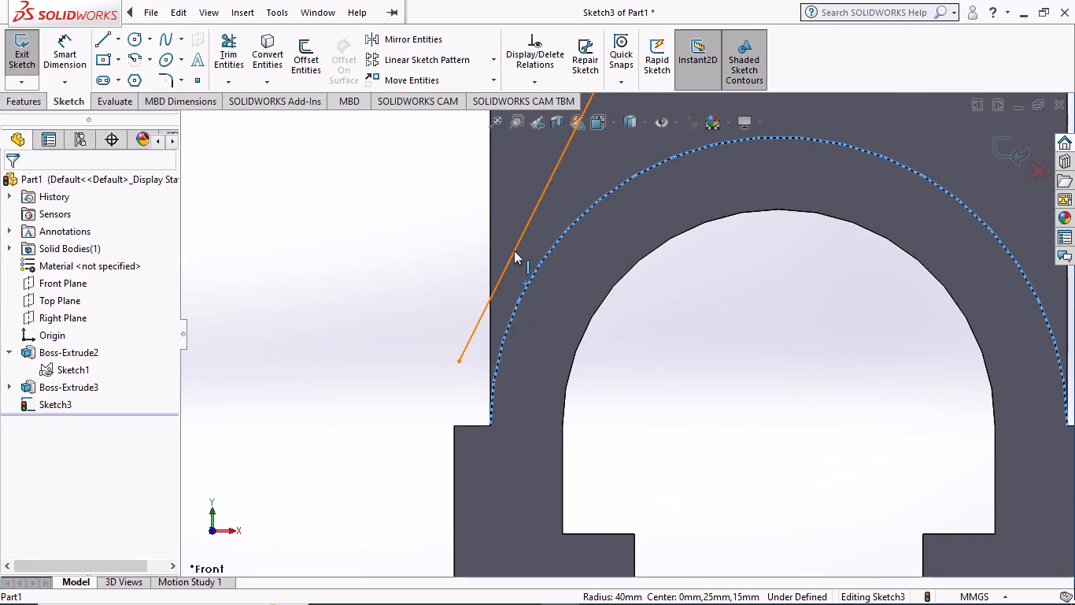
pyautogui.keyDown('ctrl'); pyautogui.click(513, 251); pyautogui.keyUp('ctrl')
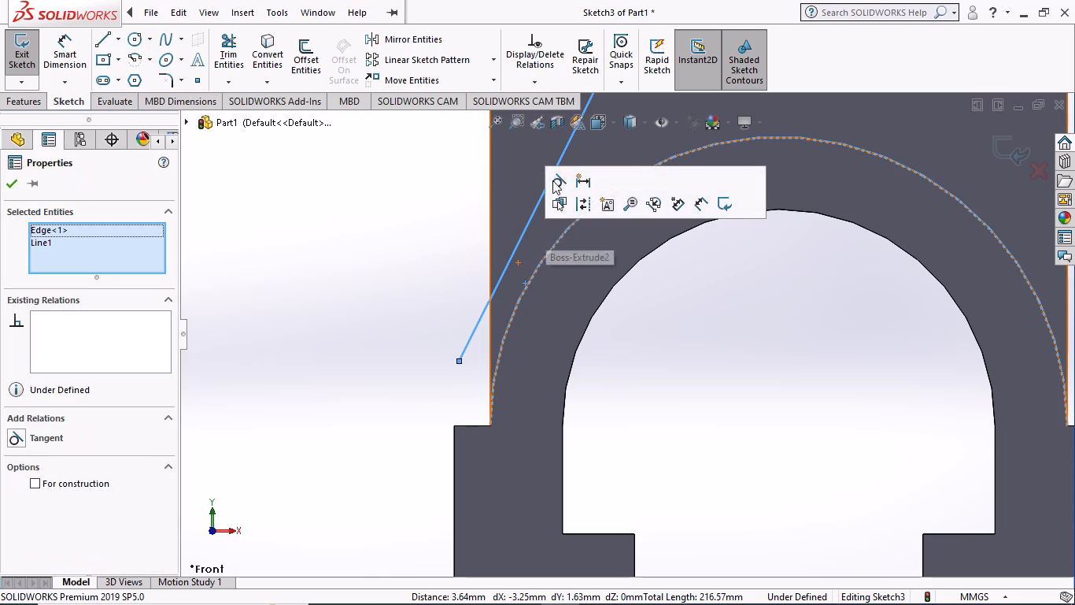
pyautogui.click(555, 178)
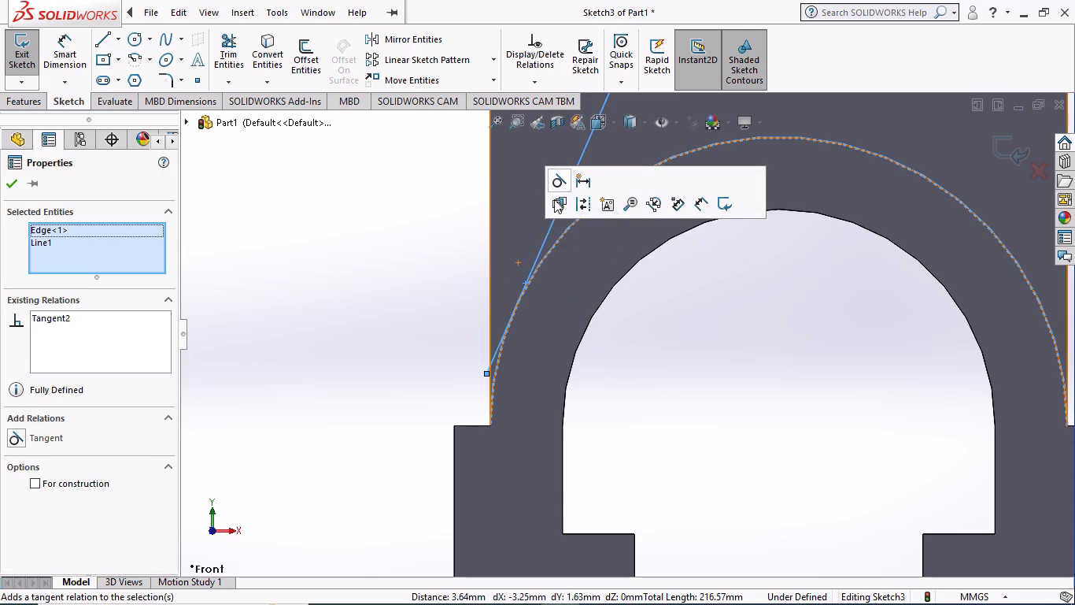
# Examine up close where the sloping line touches the arch's outer edge, then clear the selection.
pyautogui.scroll(-6, 534, 283)
pyautogui.scroll(-2, 603, 356)
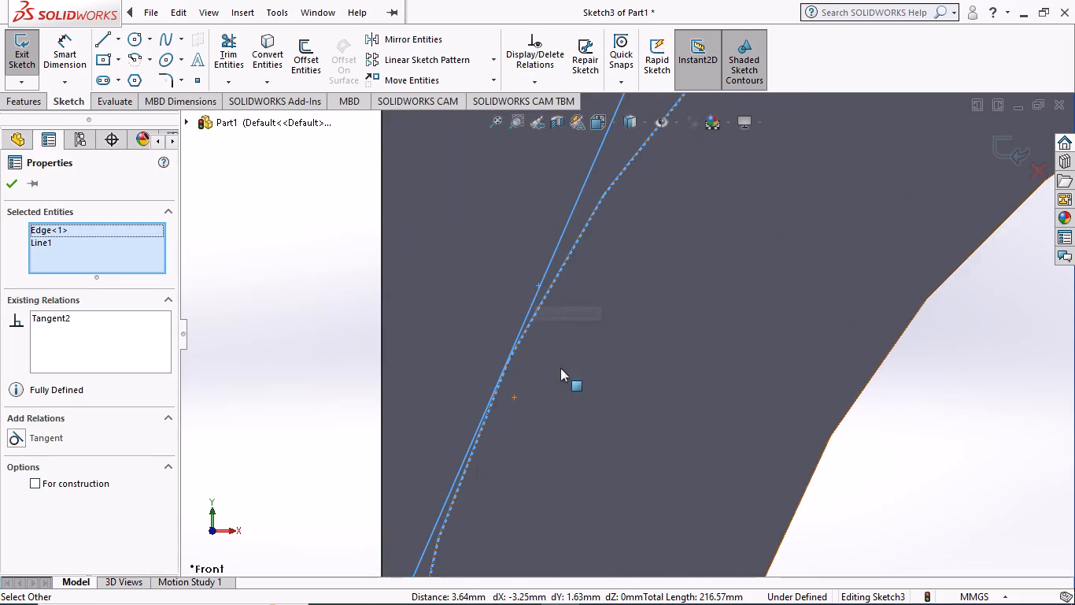
pyautogui.scroll(-5, 560, 368)
pyautogui.scroll(-4, 478, 373)
pyautogui.scroll(-1, 507, 280)
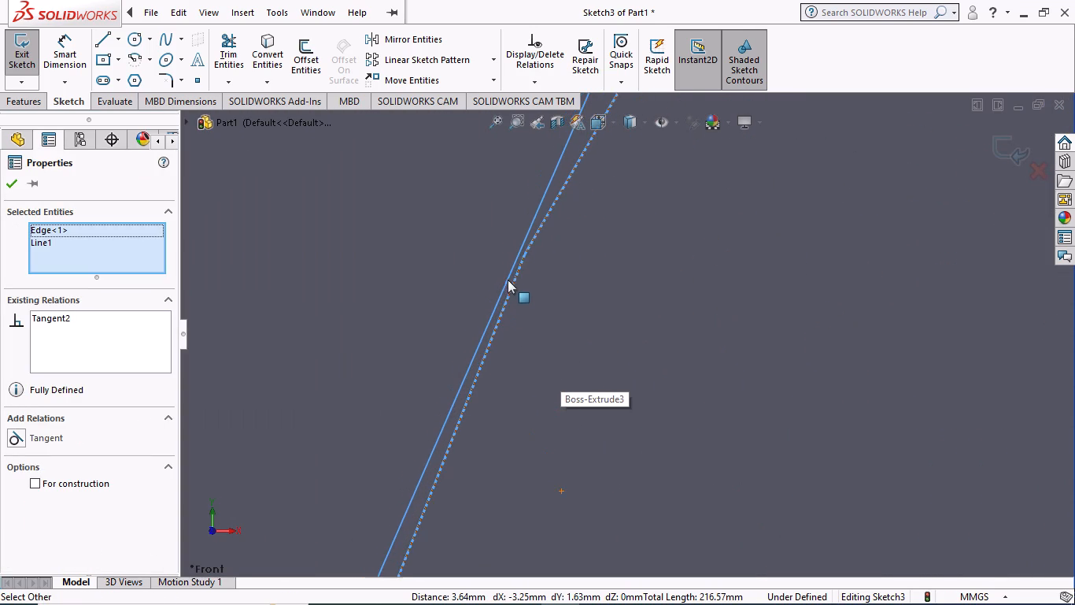
pyautogui.scroll(-4, 519, 265)
pyautogui.scroll(6, 534, 273)
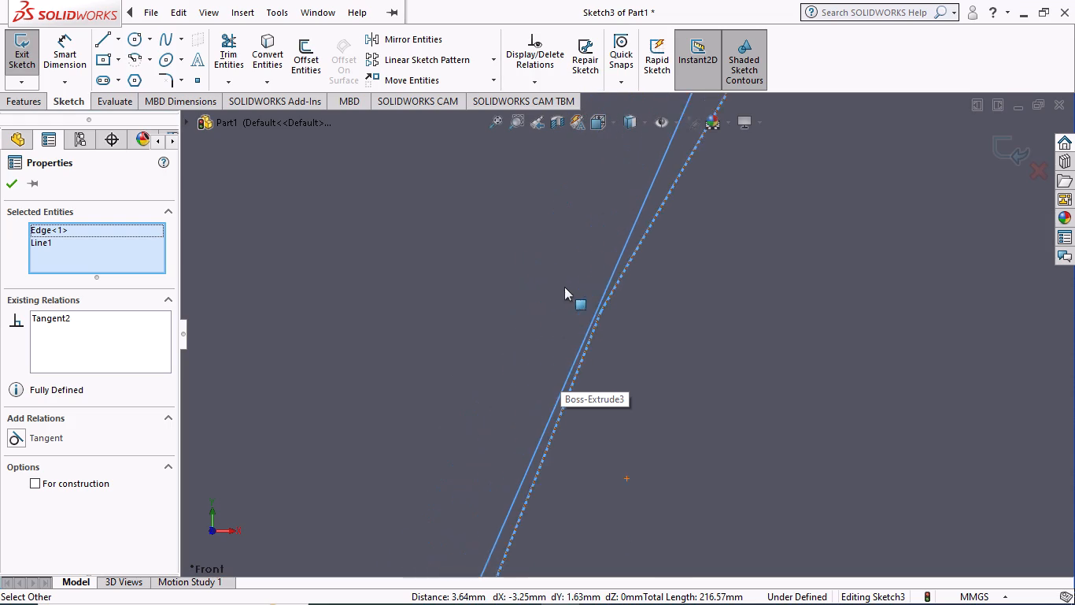
pyautogui.scroll(20, 564, 287)
pyautogui.scroll(2, 564, 287)
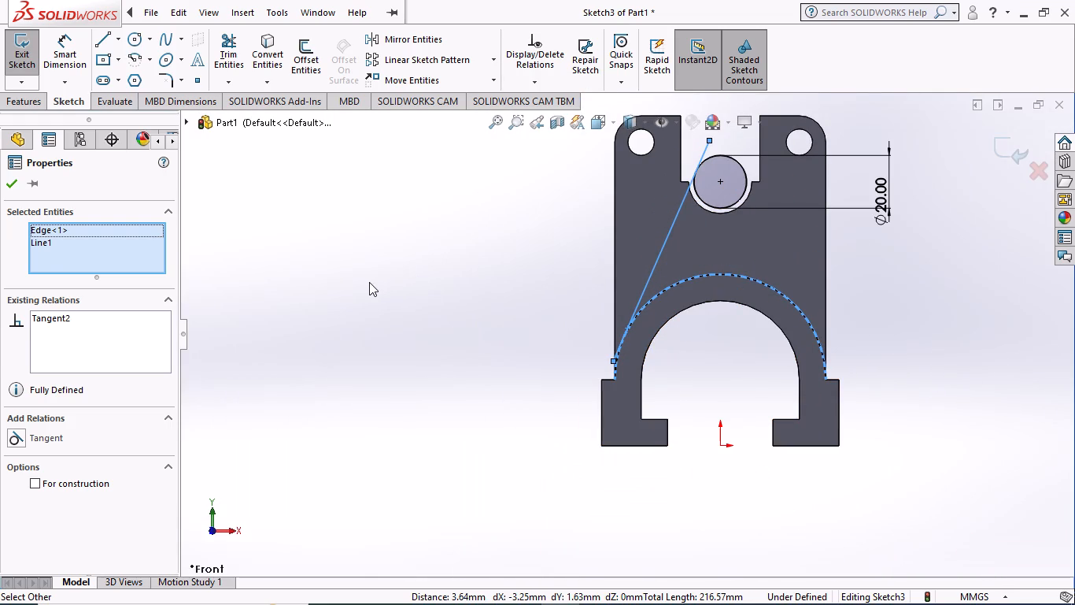
pyautogui.press('Escape')
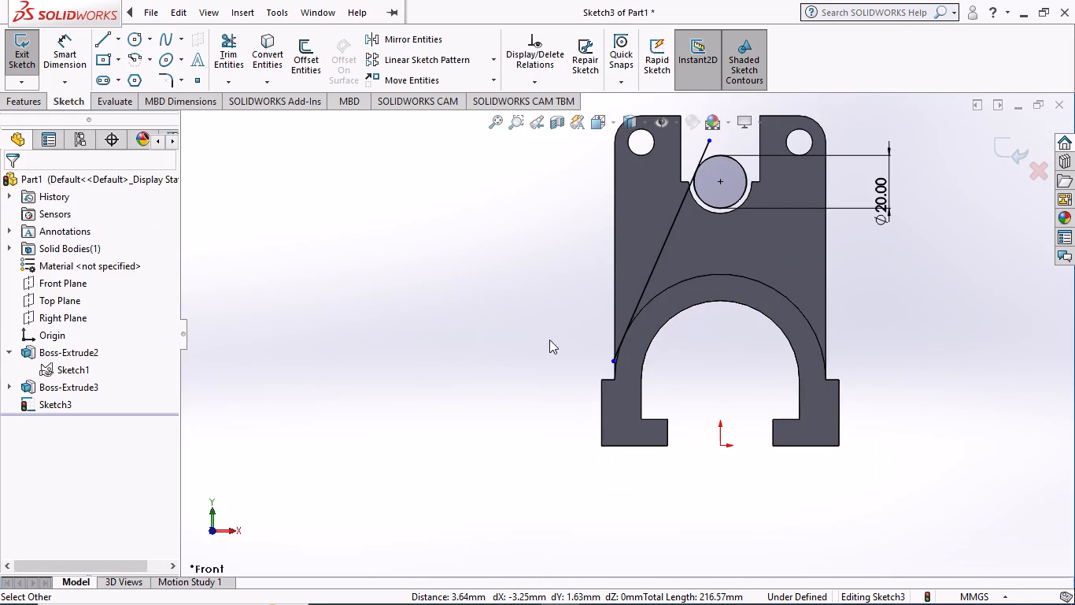
# Examine the sloping line's contact with the arch from an angled view and check the line's relations.
pyautogui.scroll(-4, 625, 314)
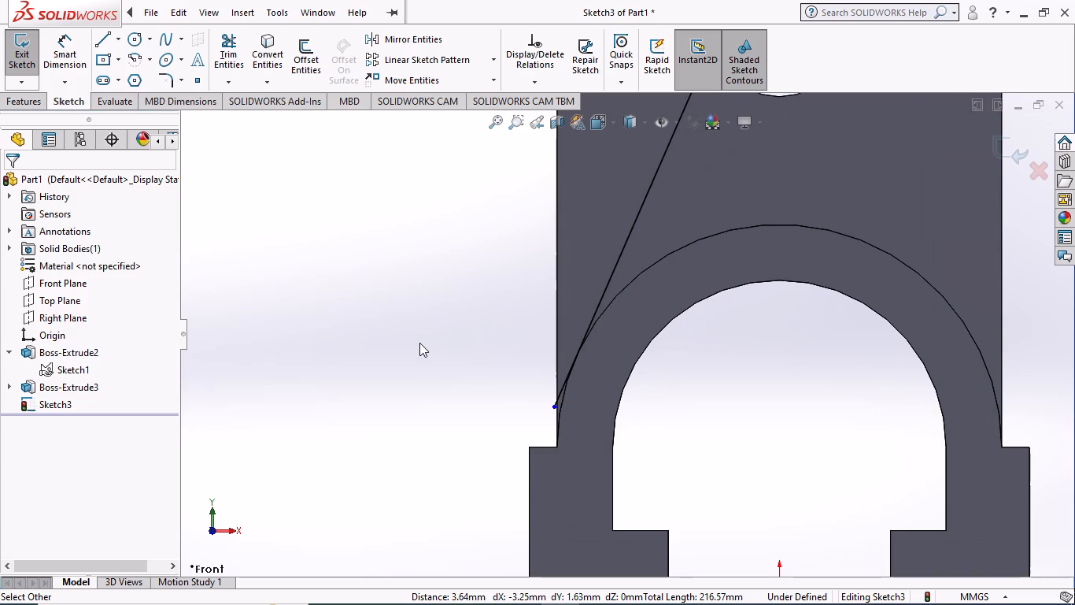
pyautogui.scroll(2, 418, 342)
pyautogui.moveTo(405, 340); pyautogui.dragTo(449, 365, button='middle')
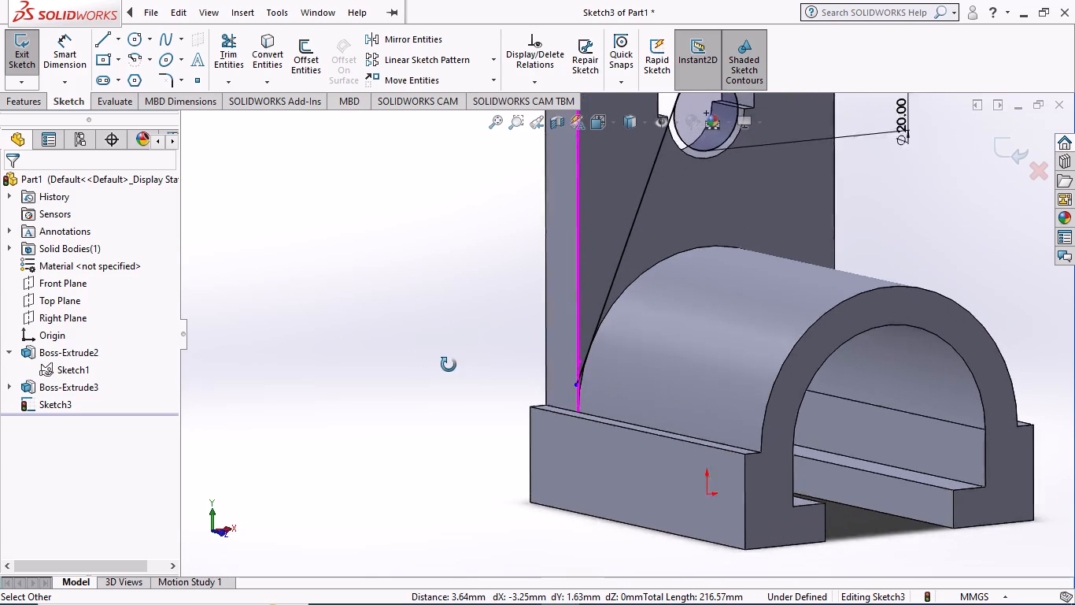
pyautogui.moveTo(449, 365); pyautogui.dragTo(419, 347, button='middle')
pyautogui.scroll(-5, 634, 346)
pyautogui.scroll(-1, 560, 370)
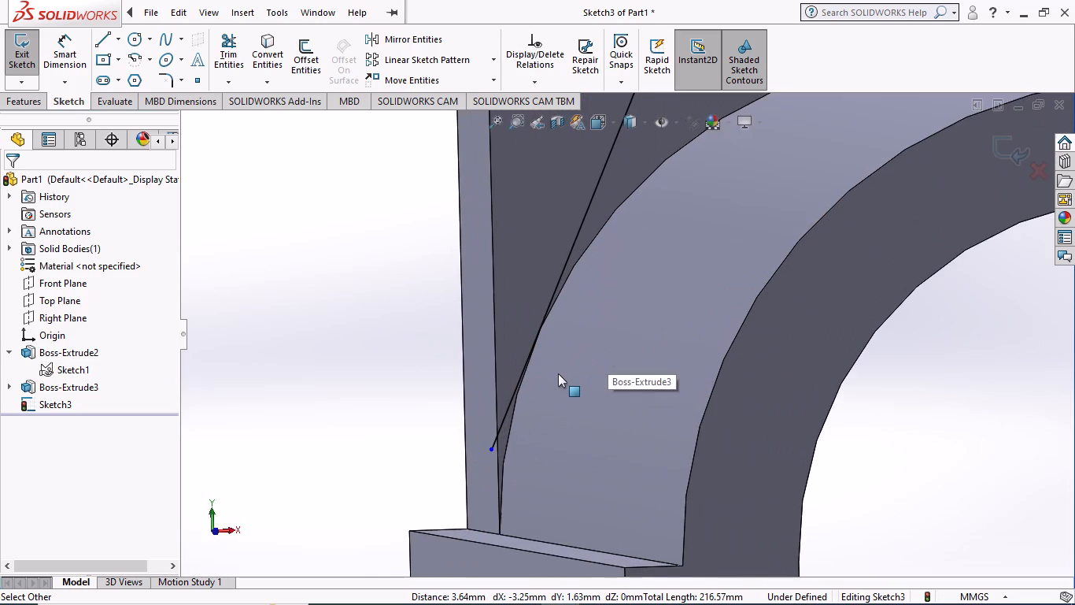
pyautogui.scroll(-6, 547, 379)
pyautogui.moveTo(563, 323); pyautogui.dragTo(554, 321, button='middle')
pyautogui.scroll(-5, 563, 321)
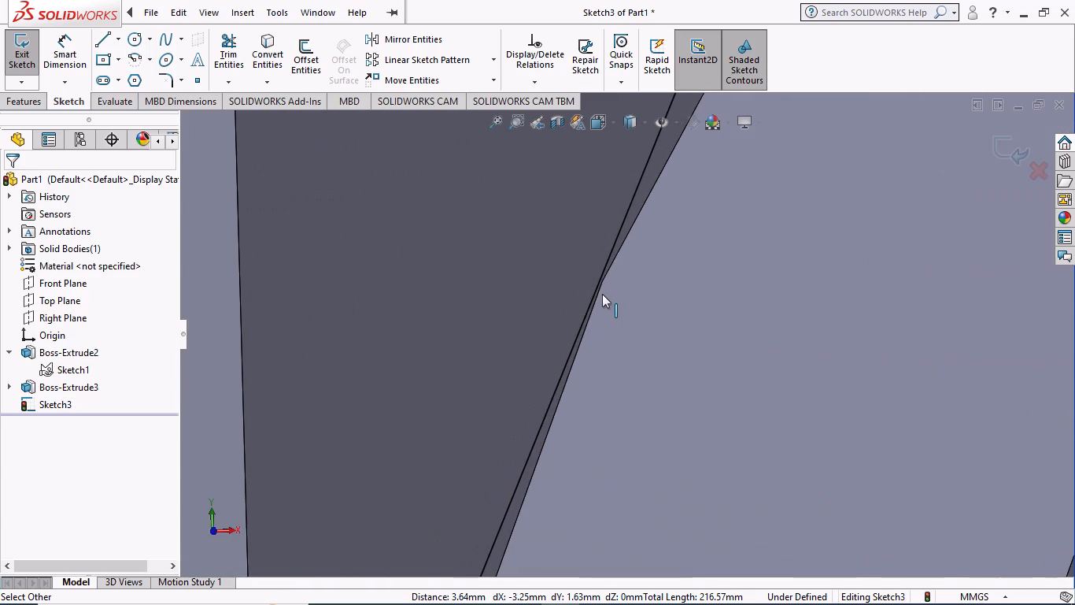
pyautogui.scroll(-3, 602, 294)
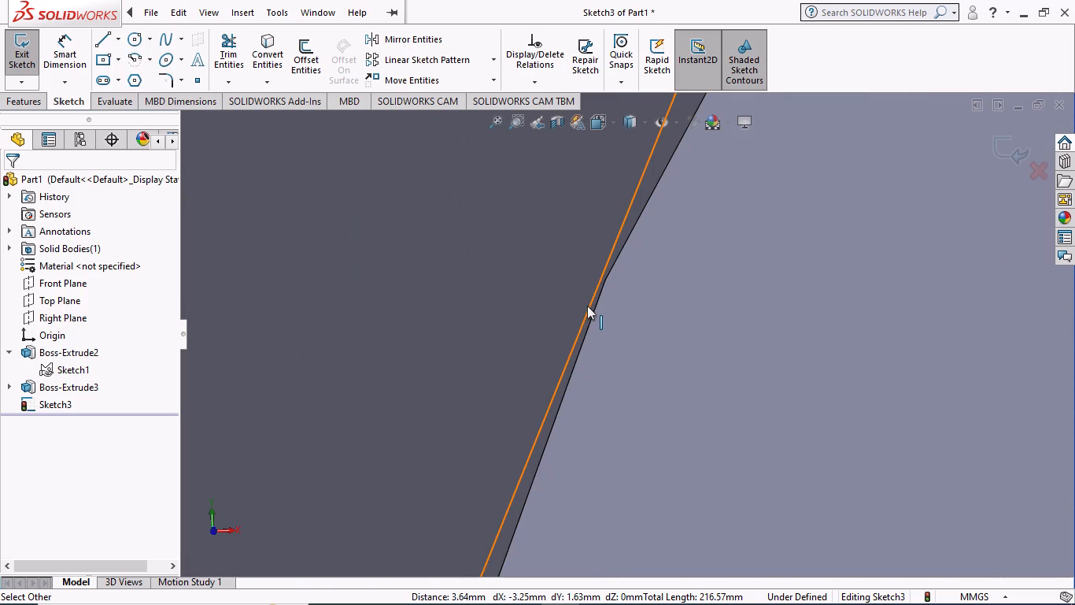
pyautogui.keyDown('ctrl'); pyautogui.click(587, 306); pyautogui.keyUp('ctrl')
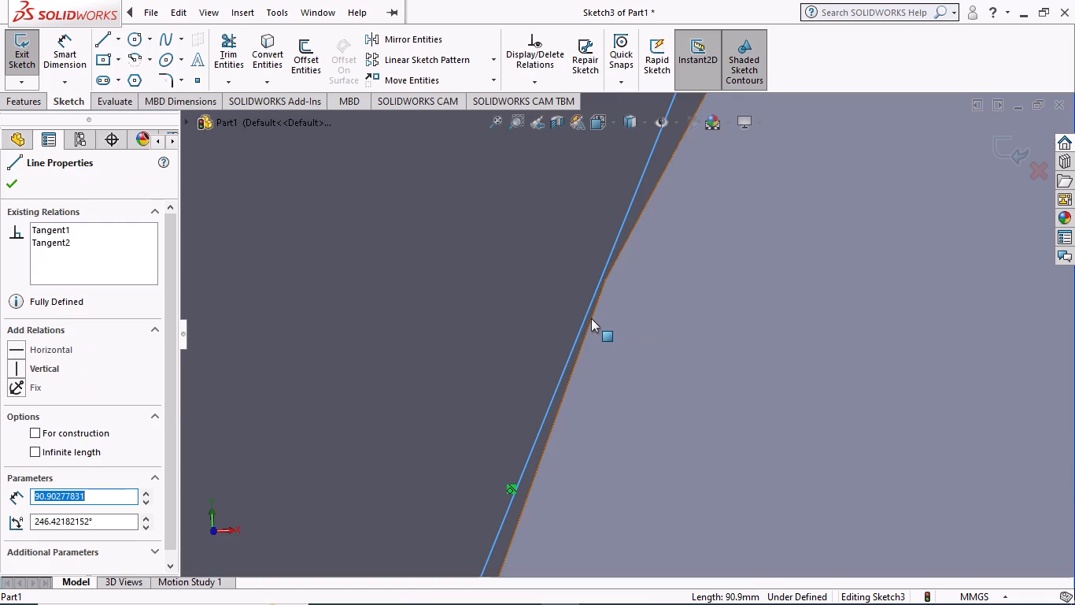
pyautogui.keyDown('ctrl'); pyautogui.click(591, 318); pyautogui.keyUp('ctrl')
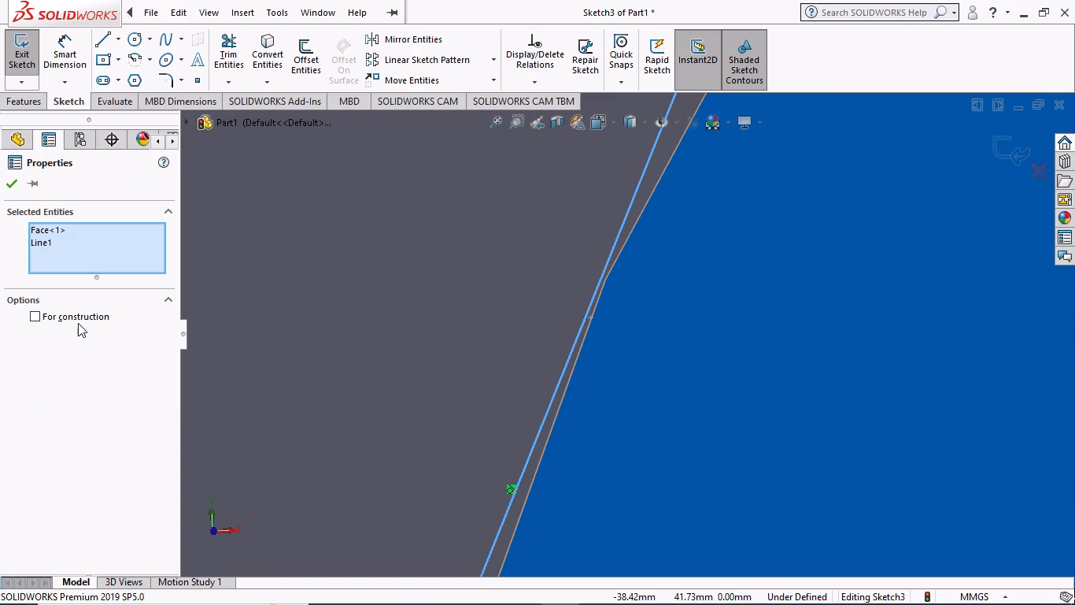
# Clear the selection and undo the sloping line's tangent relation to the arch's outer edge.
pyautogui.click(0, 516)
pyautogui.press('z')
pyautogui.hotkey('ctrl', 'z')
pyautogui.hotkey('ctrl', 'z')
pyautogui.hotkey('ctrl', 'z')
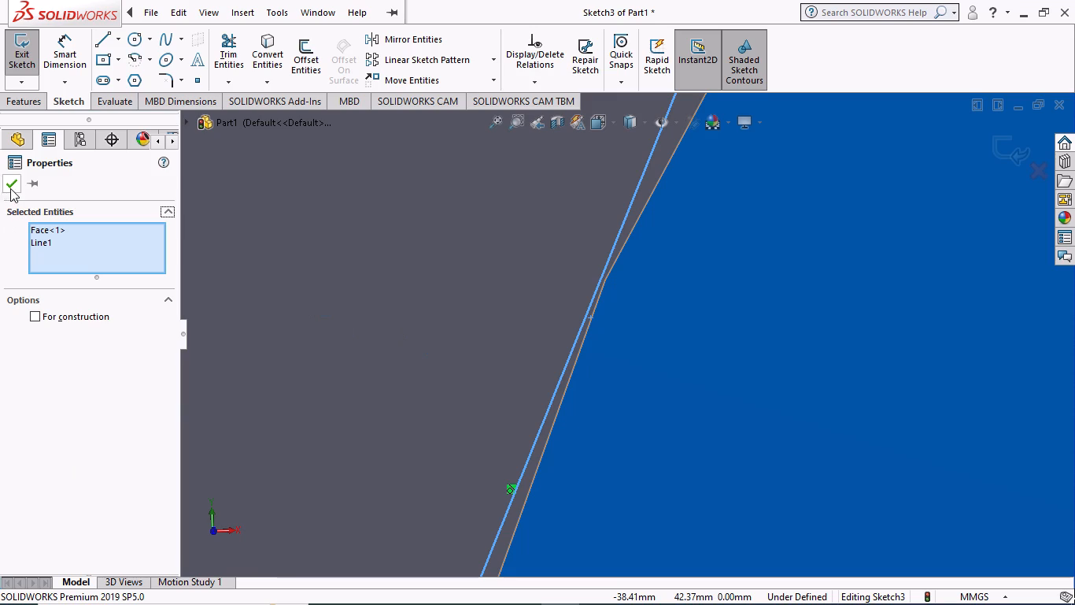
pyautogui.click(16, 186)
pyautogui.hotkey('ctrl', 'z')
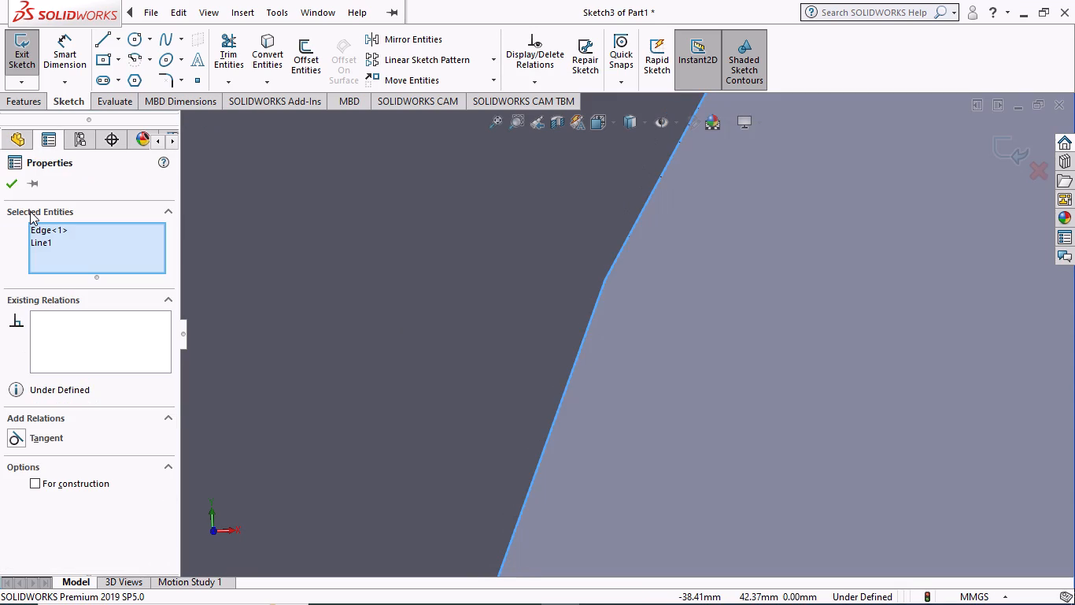
# Examine the sloping line and the arch's outer edge from several sides of the bracket, then clear the selection.
pyautogui.scroll(11, 897, 179)
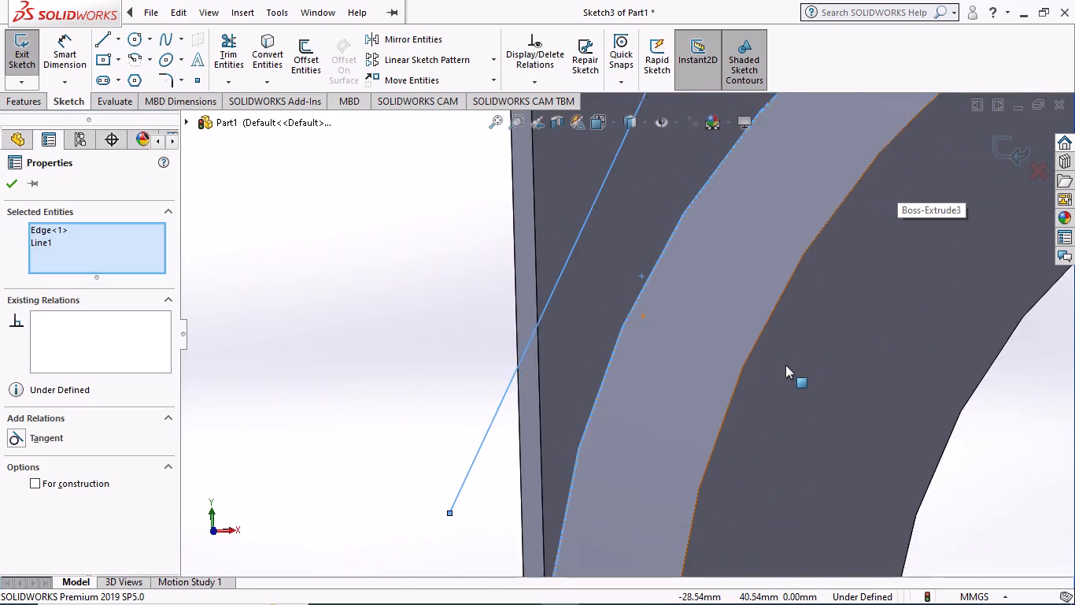
pyautogui.scroll(7, 785, 365)
pyautogui.scroll(3, 981, 455)
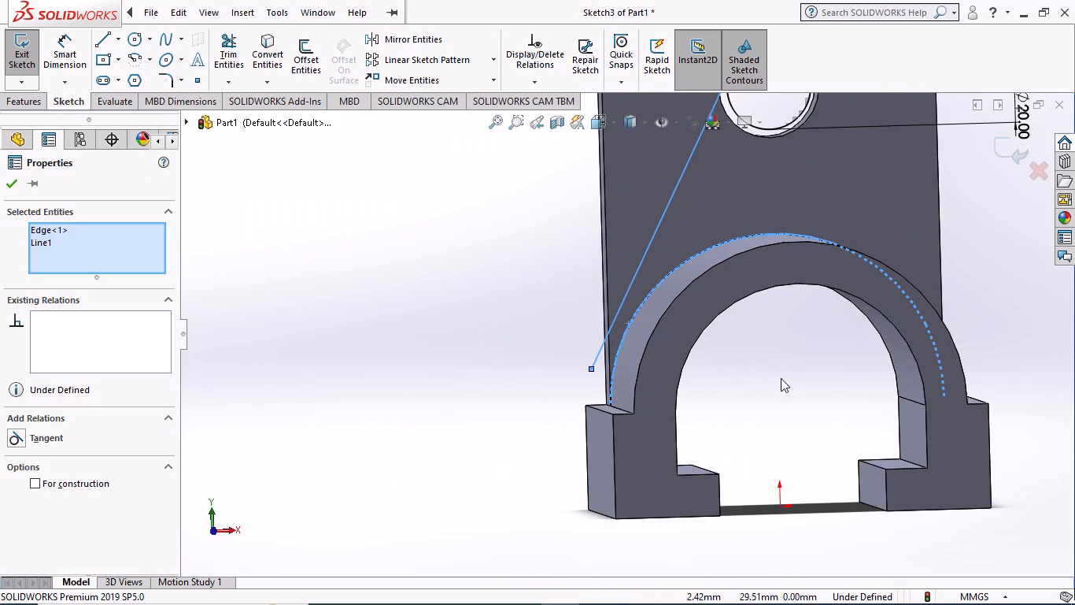
pyautogui.scroll(1, 978, 325)
pyautogui.scroll(2, 839, 312)
pyautogui.moveTo(917, 332); pyautogui.dragTo(834, 354, button='middle')
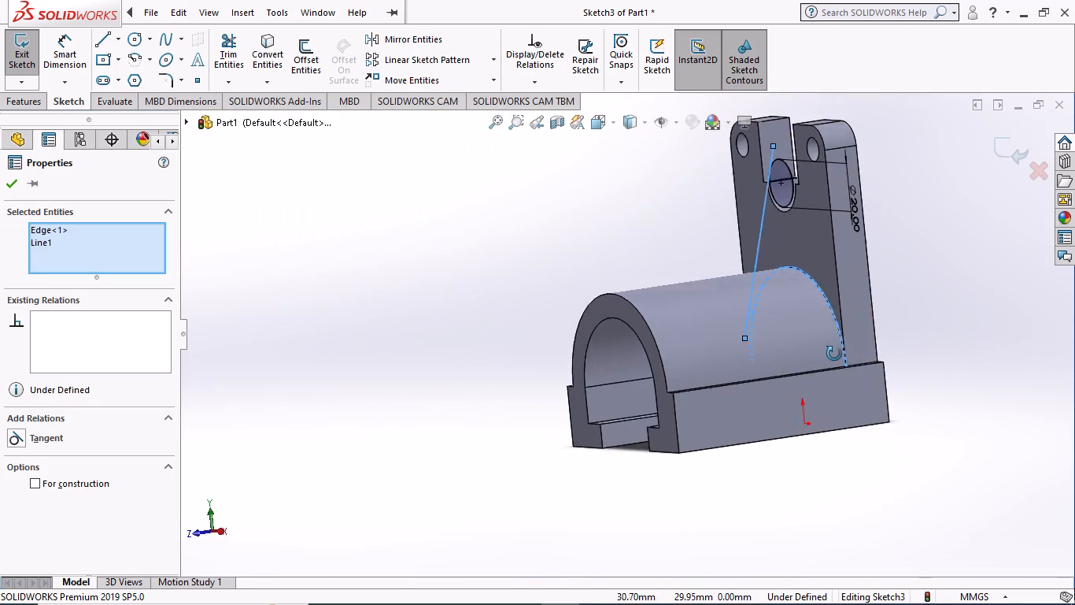
pyautogui.moveTo(834, 354); pyautogui.dragTo(818, 429, button='middle')
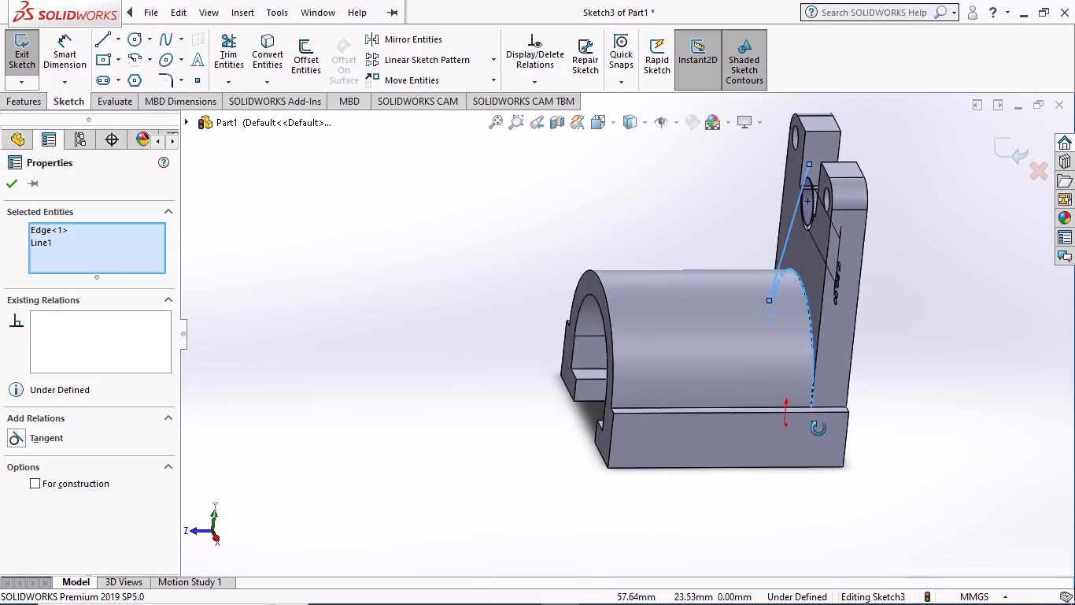
pyautogui.moveTo(818, 429); pyautogui.dragTo(999, 499, button='middle')
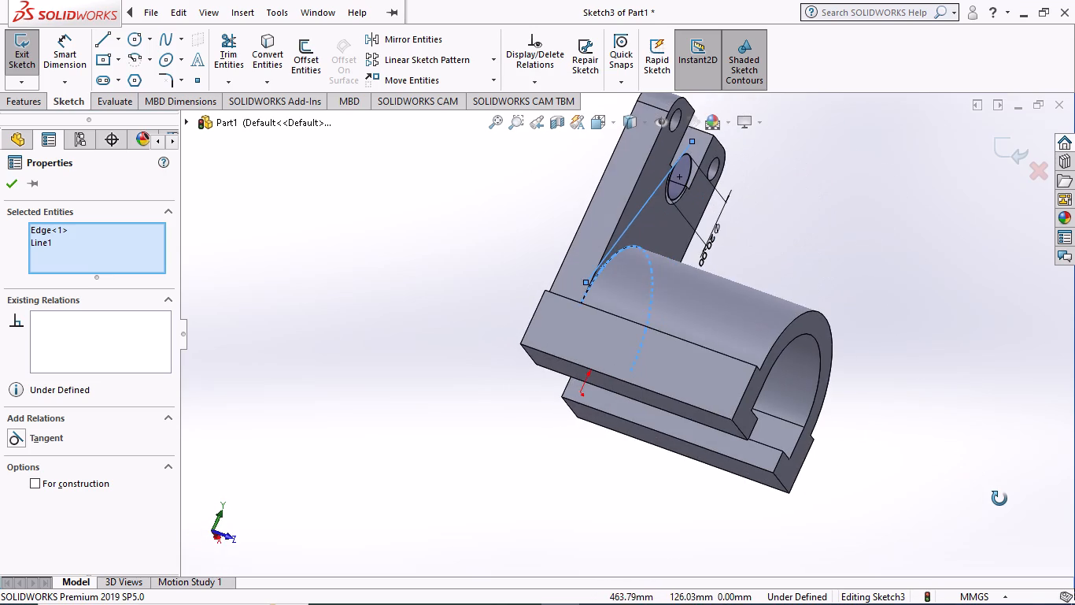
pyautogui.moveTo(999, 499); pyautogui.dragTo(965, 479, button='middle')
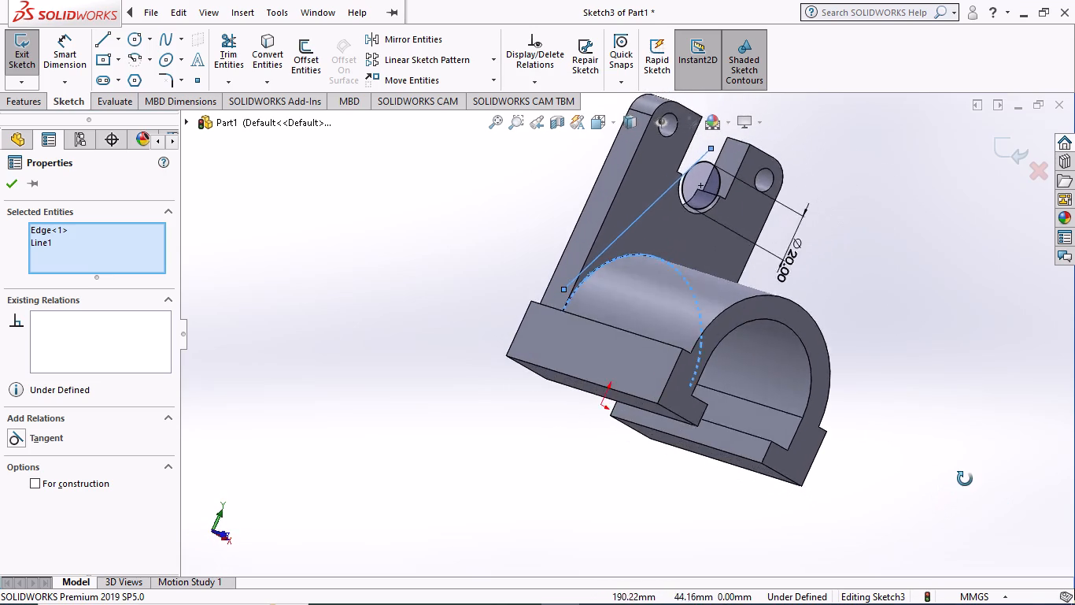
pyautogui.moveTo(965, 479); pyautogui.dragTo(1027, 487, button='middle')
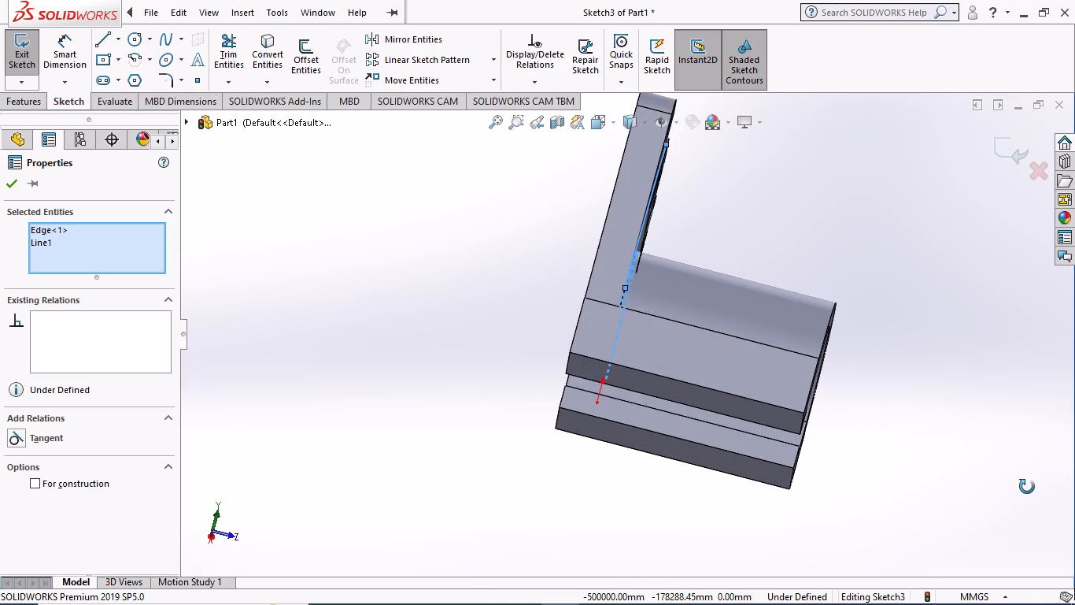
pyautogui.moveTo(1027, 487); pyautogui.dragTo(962, 528, button='middle')
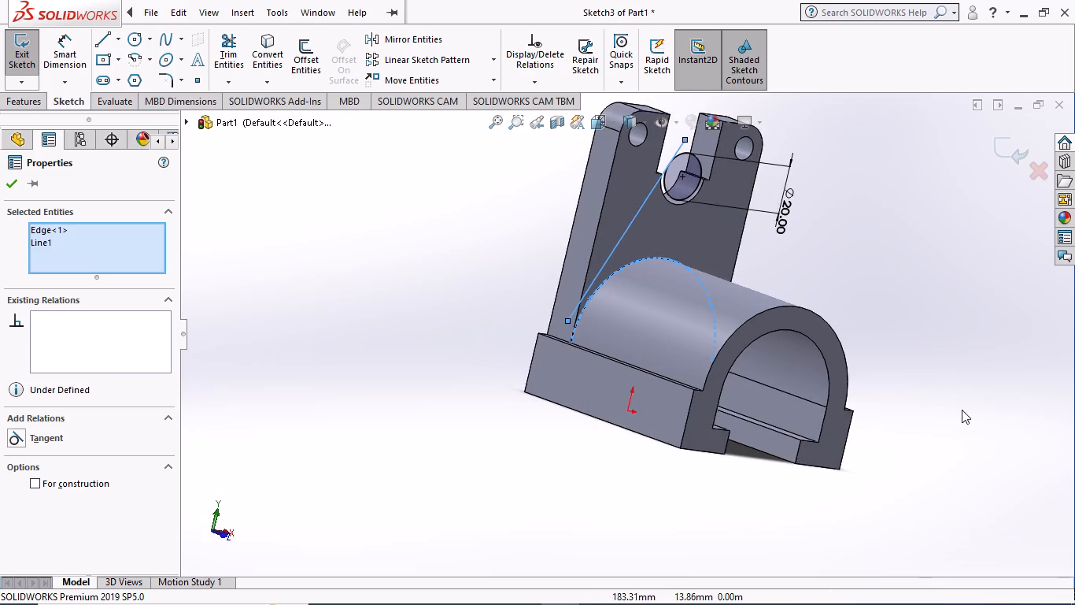
pyautogui.scroll(1, 962, 407)
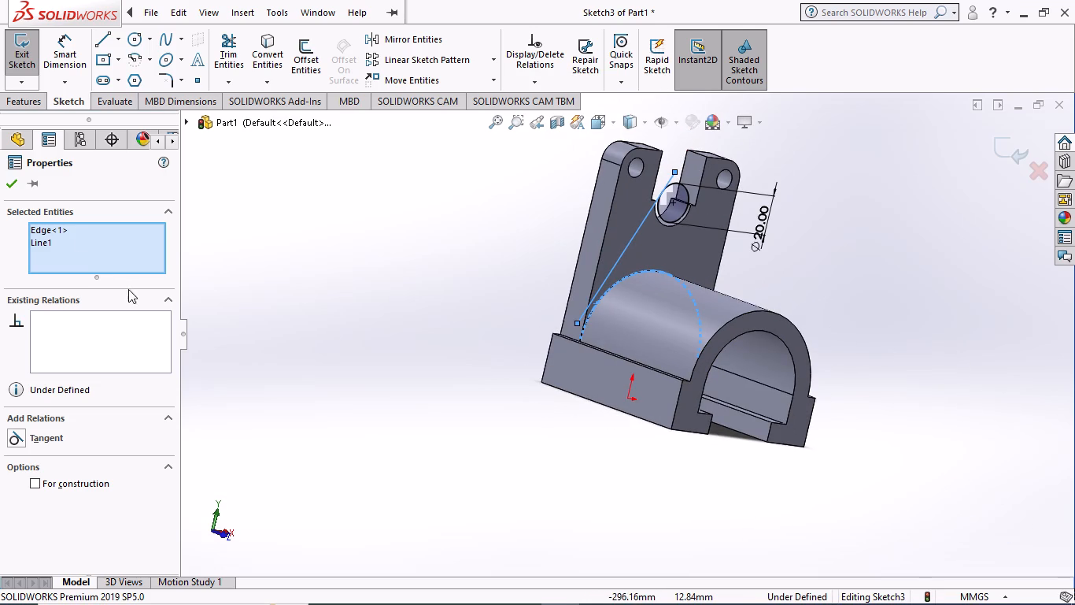
pyautogui.click(253, 218)
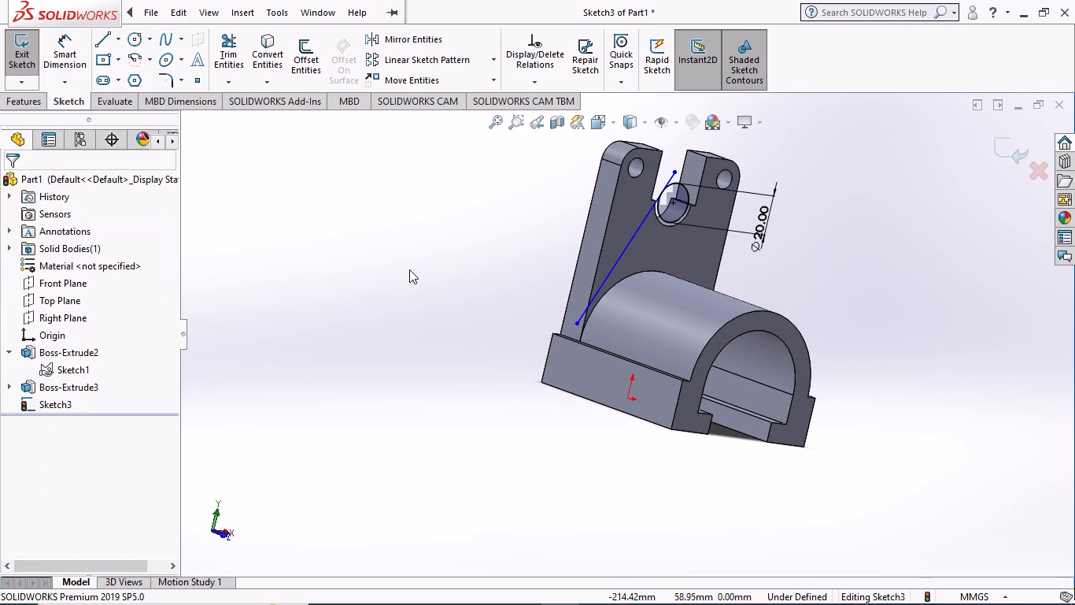
# Convert the edges of the notched plate's front face into sketch entities with Convert Entities.
pyautogui.scroll(2, 419, 269)
pyautogui.moveTo(837, 316); pyautogui.dragTo(763, 317, button='middle')
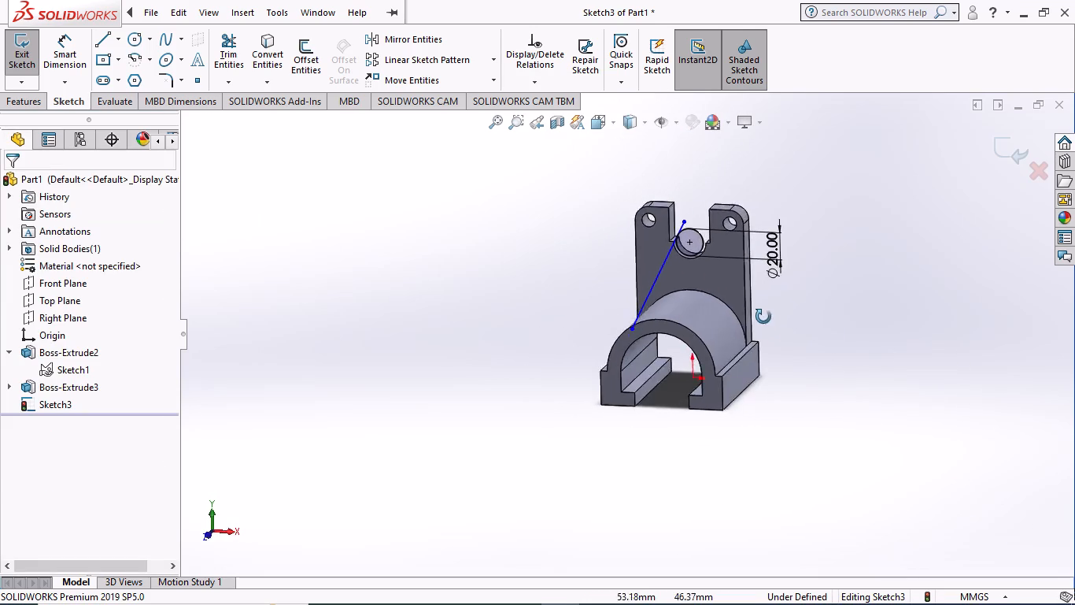
pyautogui.moveTo(763, 317); pyautogui.dragTo(791, 296, button='middle')
pyautogui.click(263, 43)
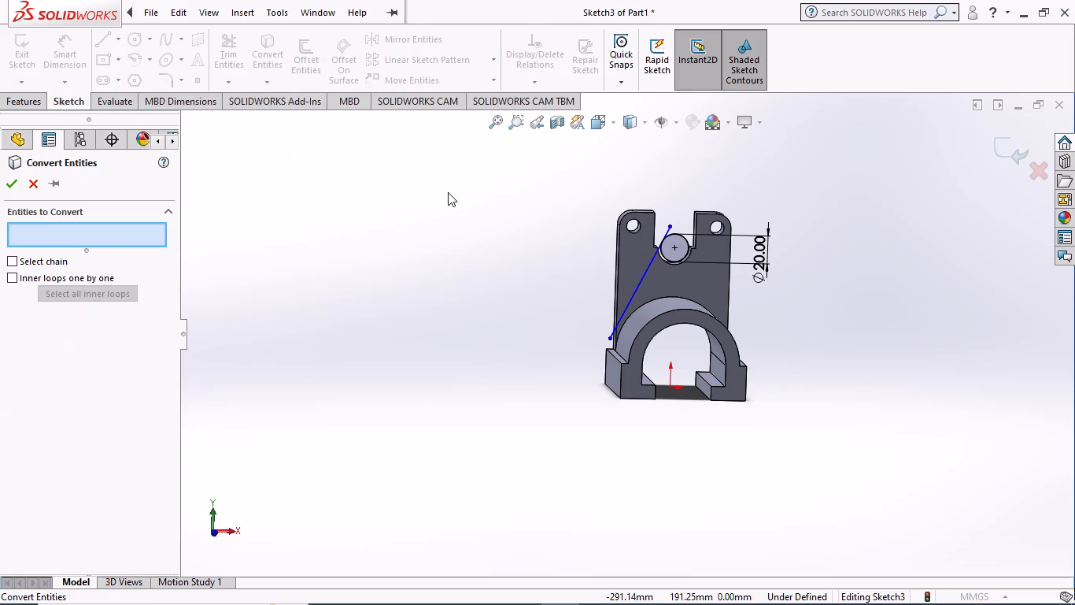
pyautogui.click(658, 295)
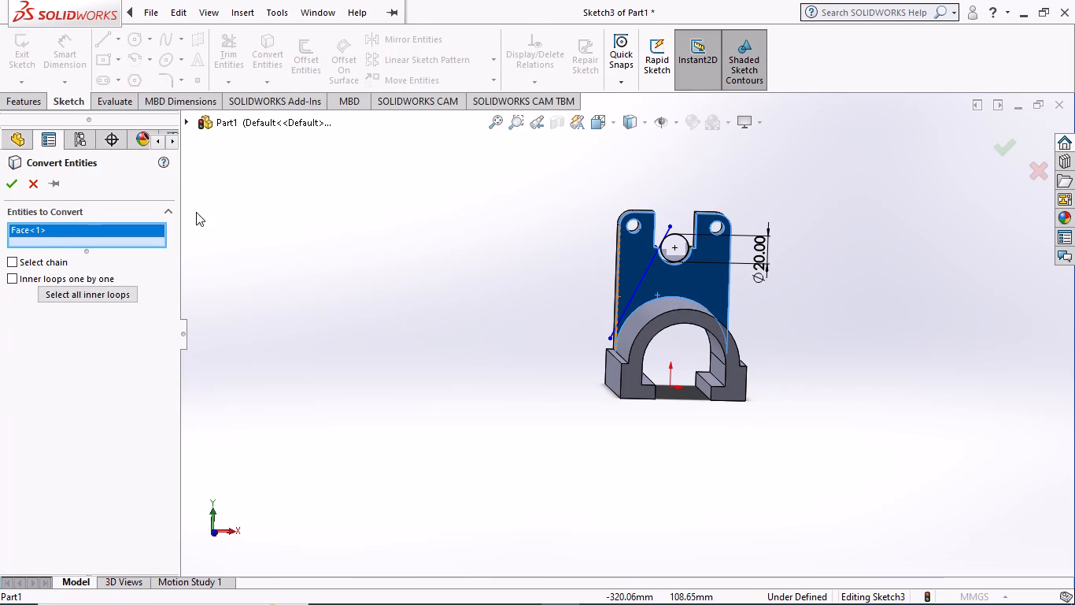
pyautogui.click(9, 178)
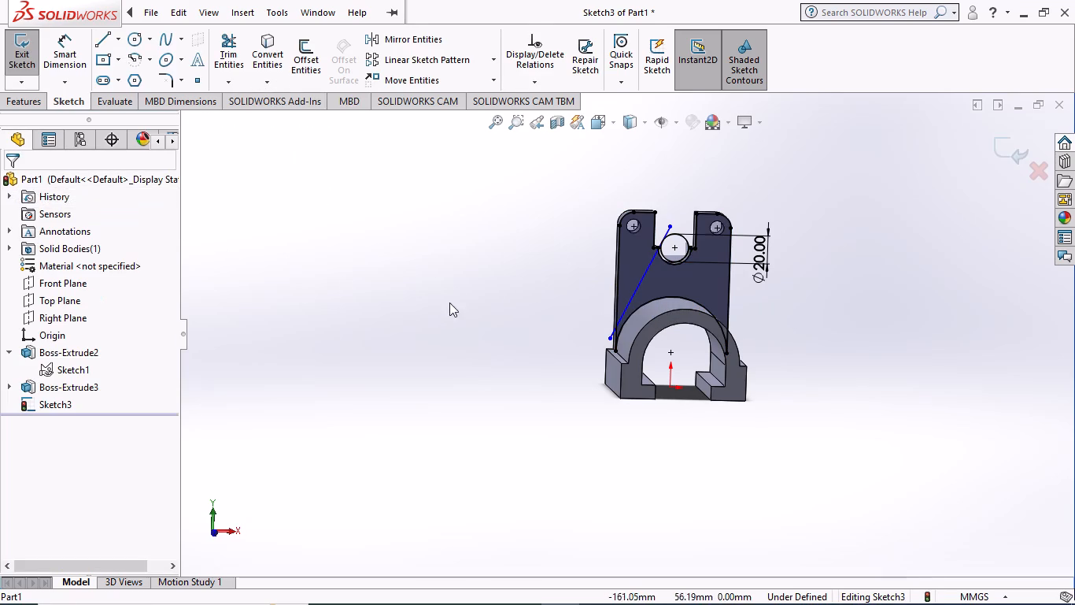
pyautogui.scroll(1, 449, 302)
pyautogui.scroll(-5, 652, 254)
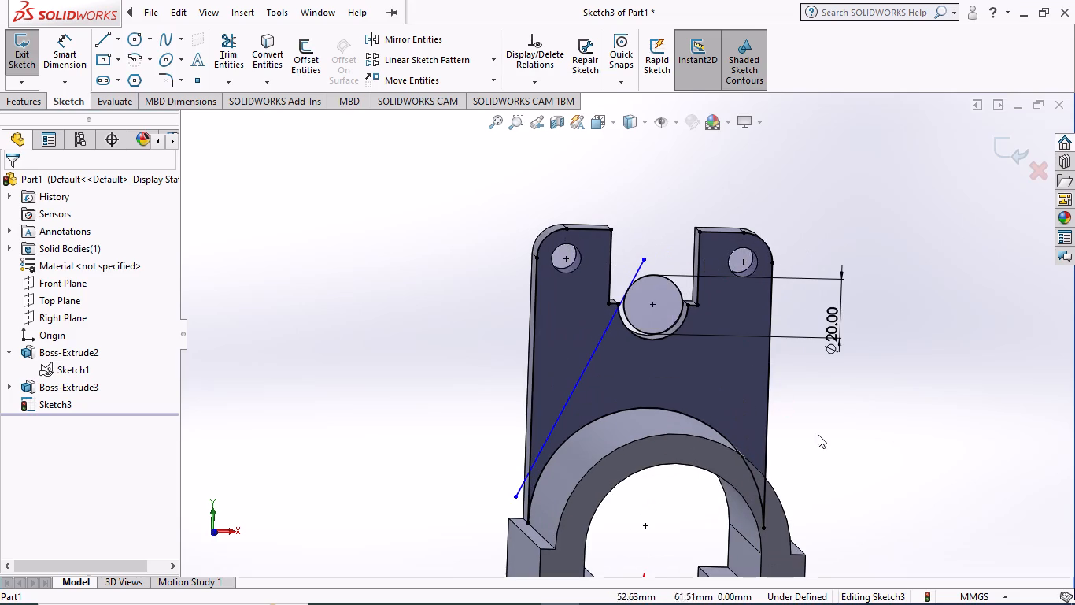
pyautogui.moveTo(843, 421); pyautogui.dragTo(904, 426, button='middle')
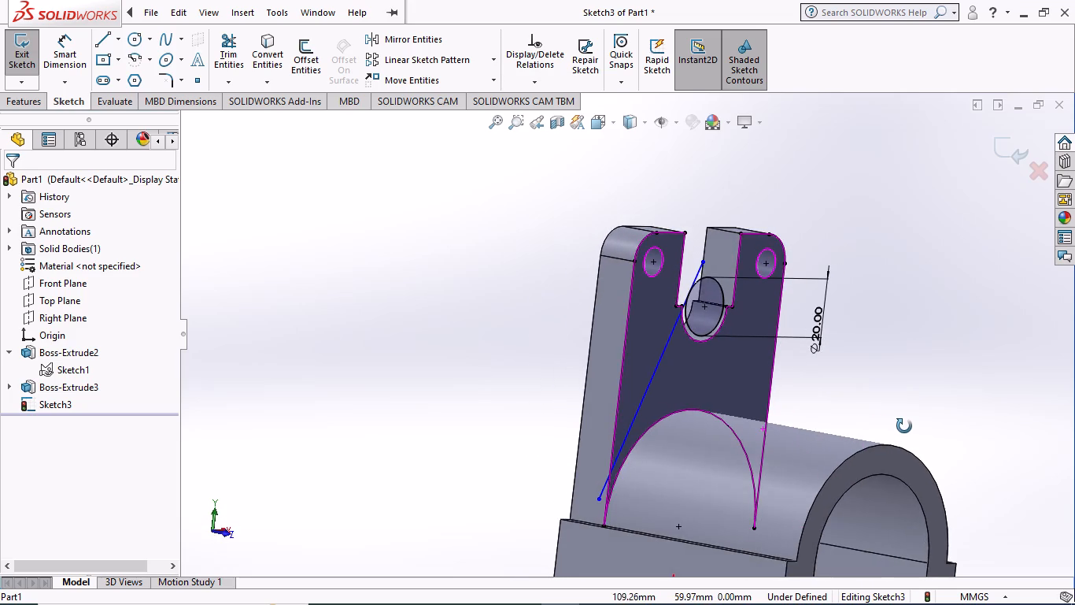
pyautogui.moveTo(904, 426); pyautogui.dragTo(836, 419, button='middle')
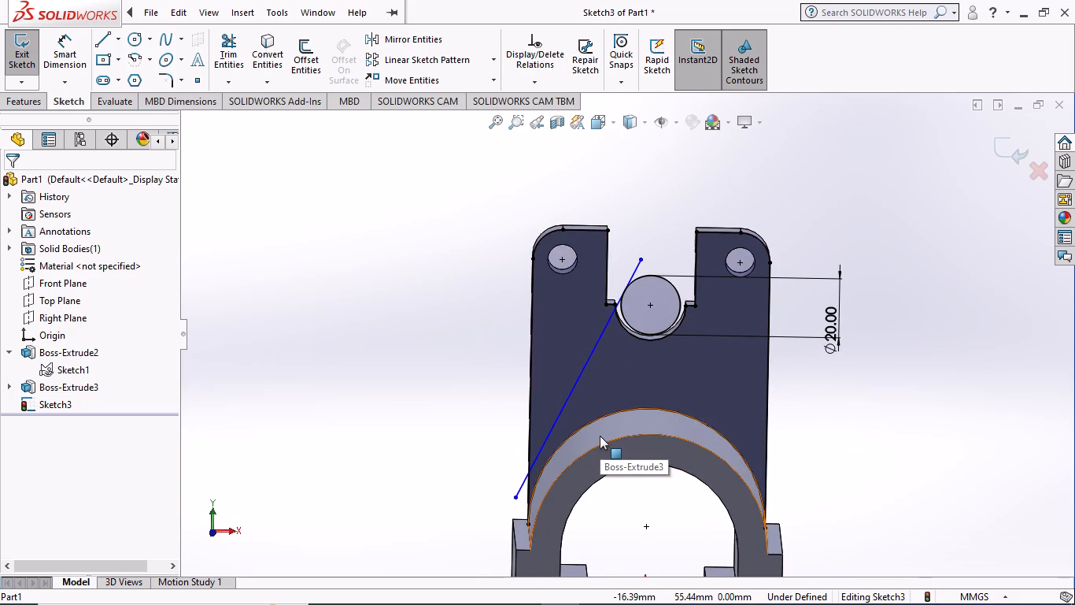
# Make the sloping line tangent to the converted arc along the arch's outer edge.
pyautogui.scroll(-1, 552, 455)
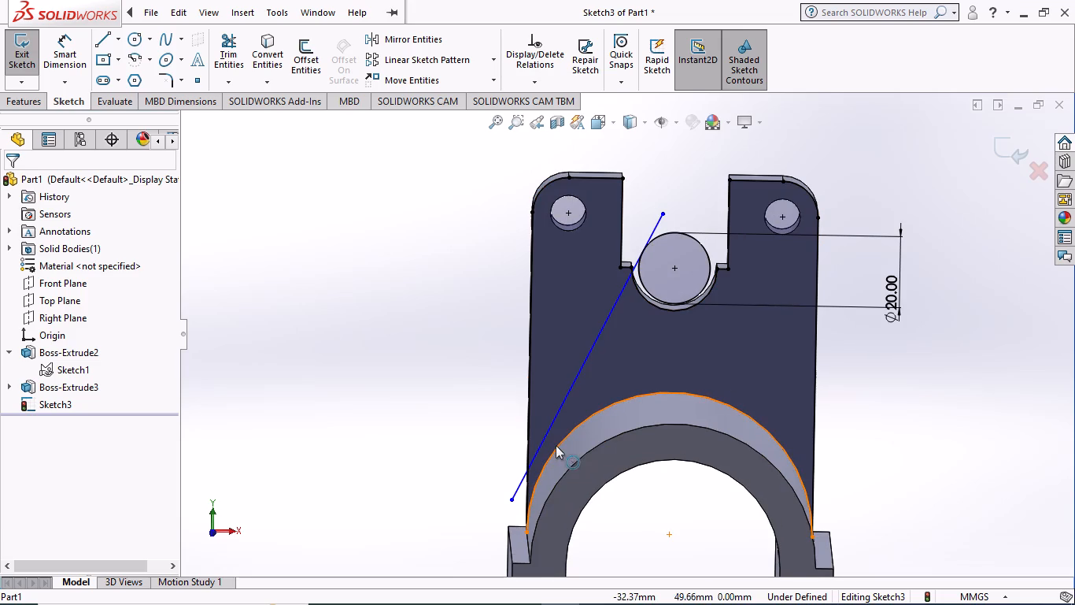
pyautogui.keyDown('ctrl'); pyautogui.click(559, 441); pyautogui.keyUp('ctrl')
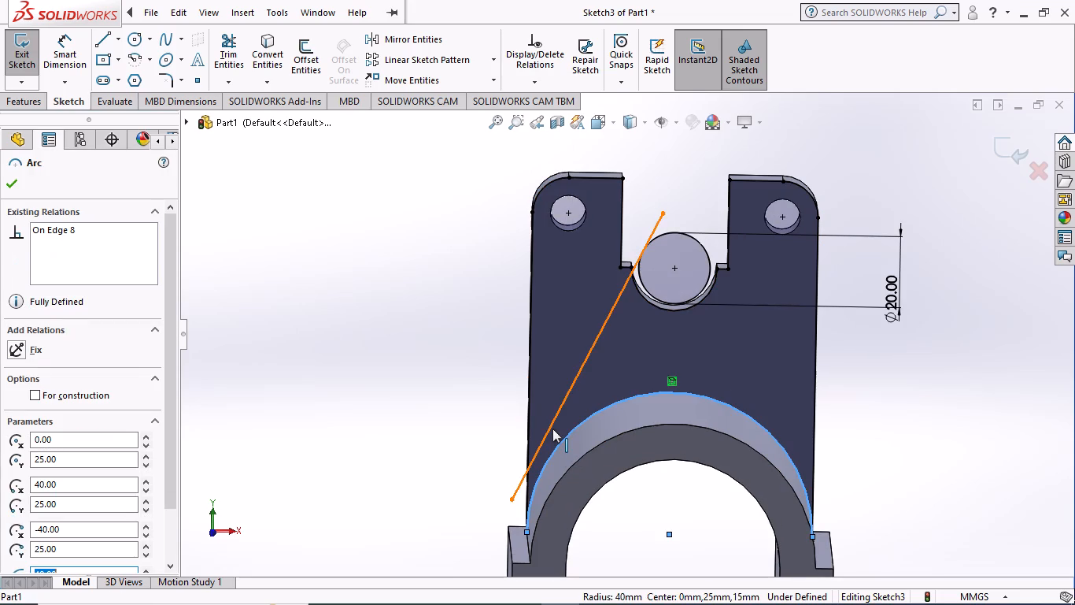
pyautogui.keyDown('ctrl'); pyautogui.click(552, 423); pyautogui.keyUp('ctrl')
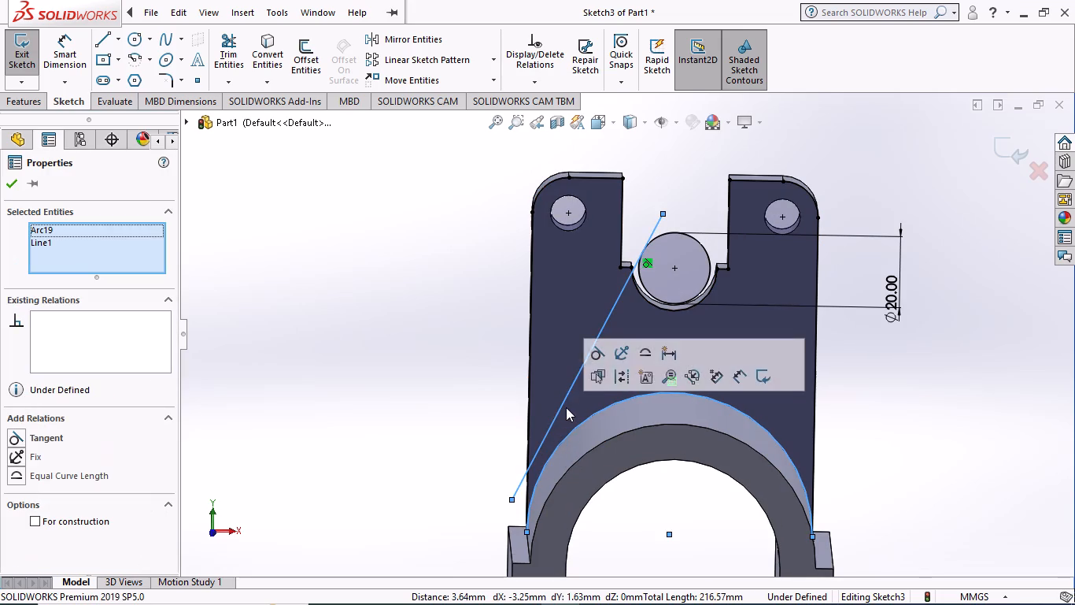
pyautogui.click(601, 353)
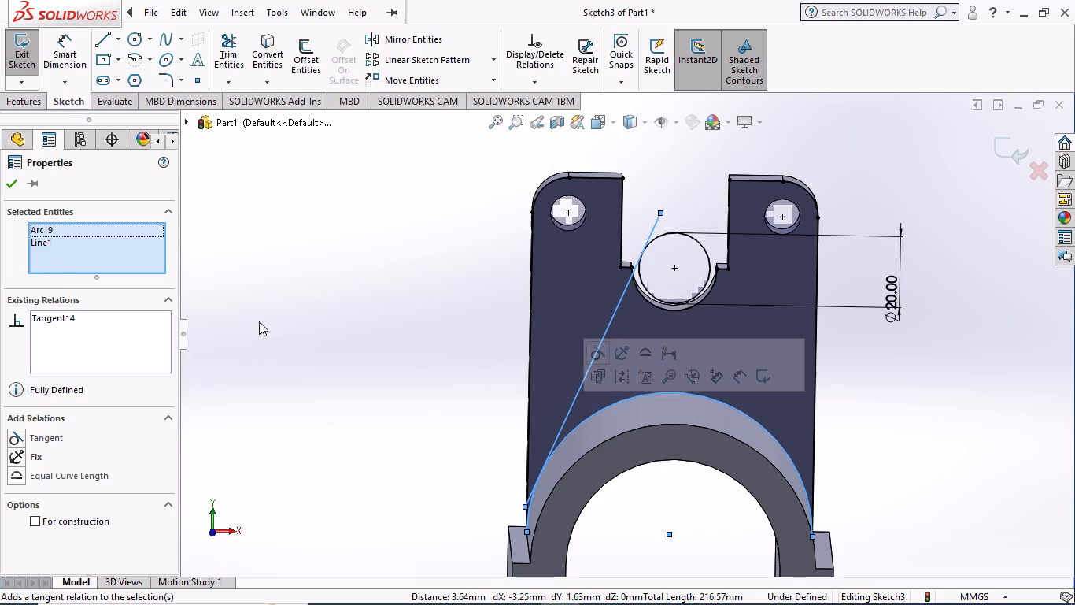
pyautogui.click(4, 182)
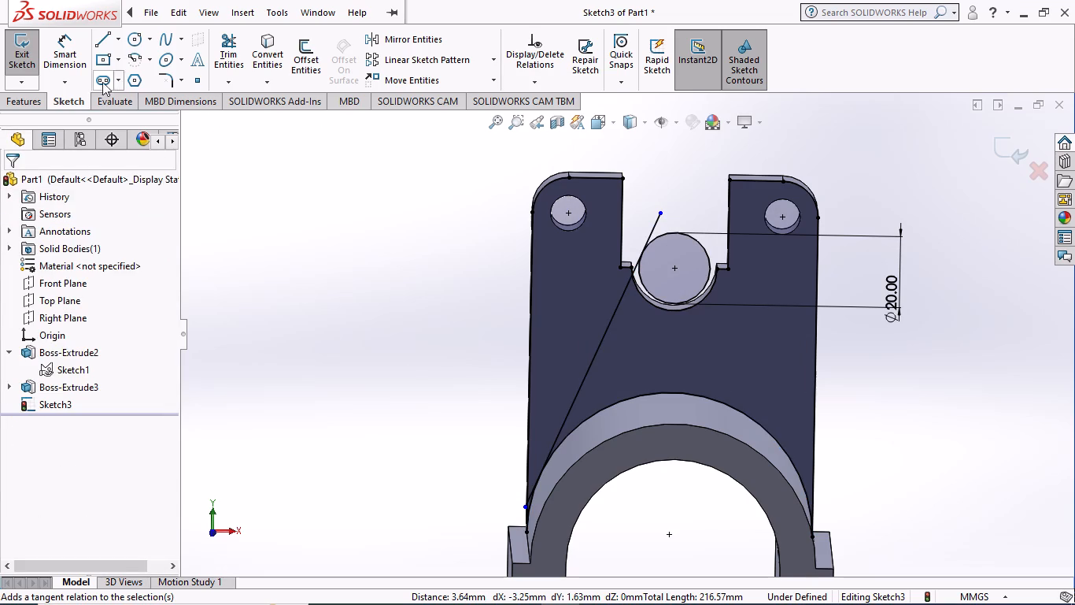
# Trim the sloping line's overhang above the 20 mm circle and its extension below the tangent point on the arch.
pyautogui.click(225, 49)
pyautogui.scroll(-2, 621, 196)
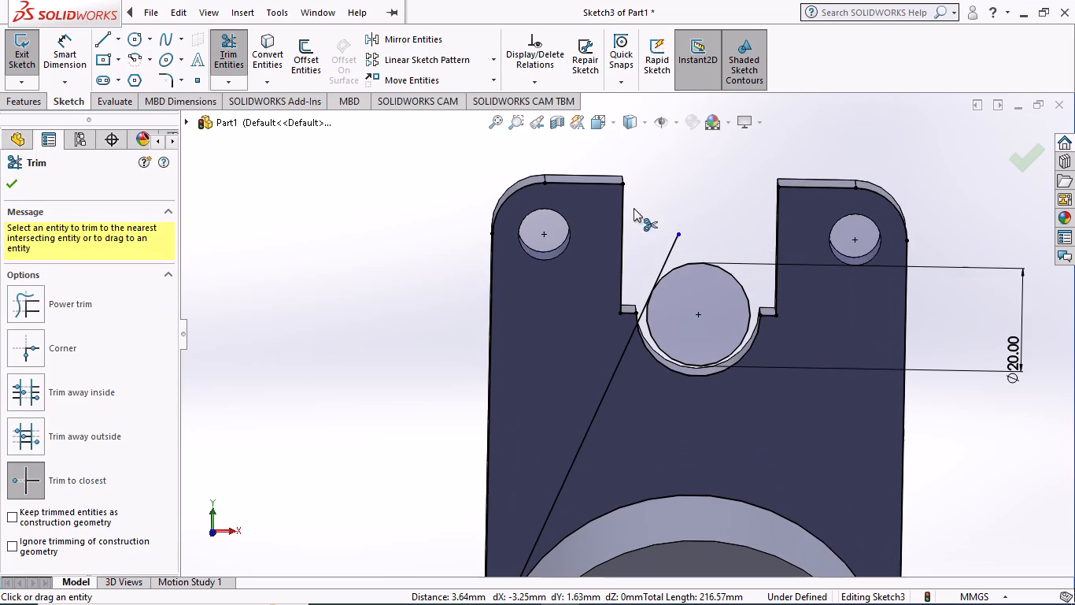
pyautogui.click(672, 245)
pyautogui.scroll(1, 369, 591)
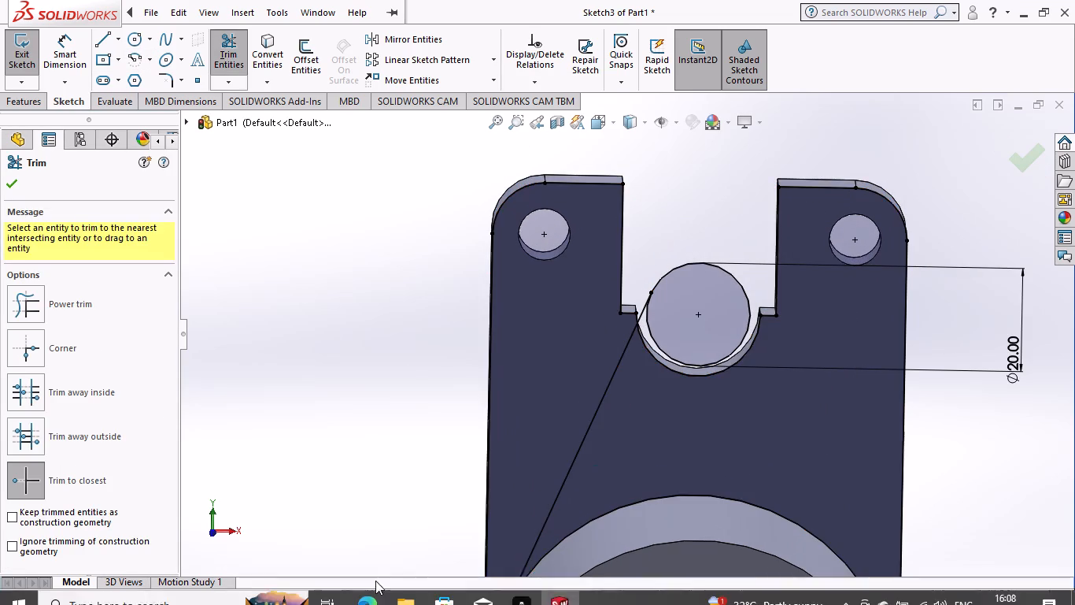
pyautogui.scroll(2, 492, 503)
pyautogui.scroll(-6, 522, 537)
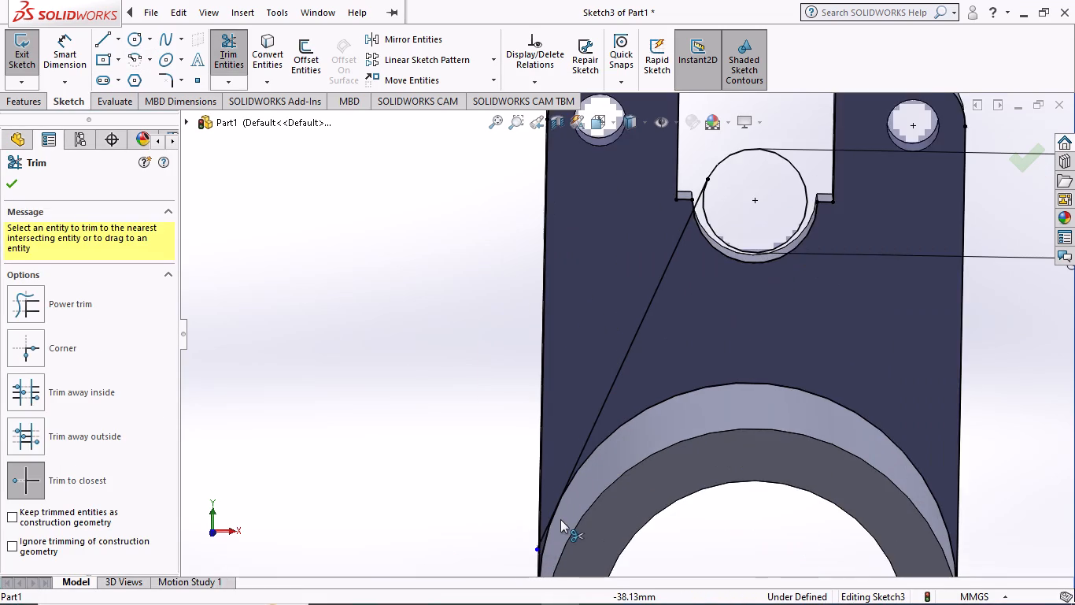
pyautogui.scroll(-3, 560, 519)
pyautogui.click(554, 493)
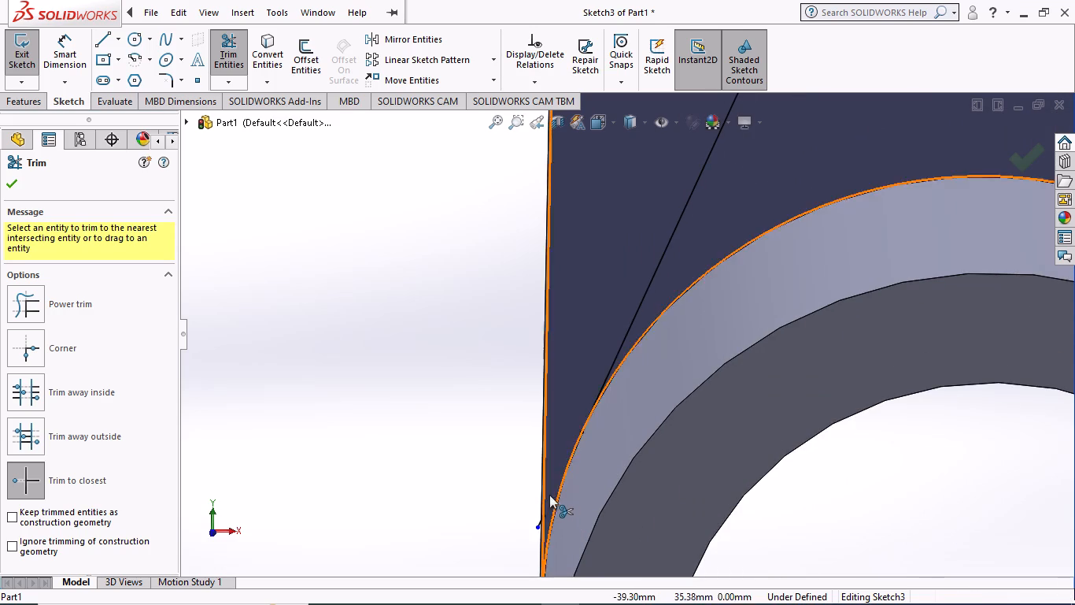
pyautogui.scroll(6, 564, 448)
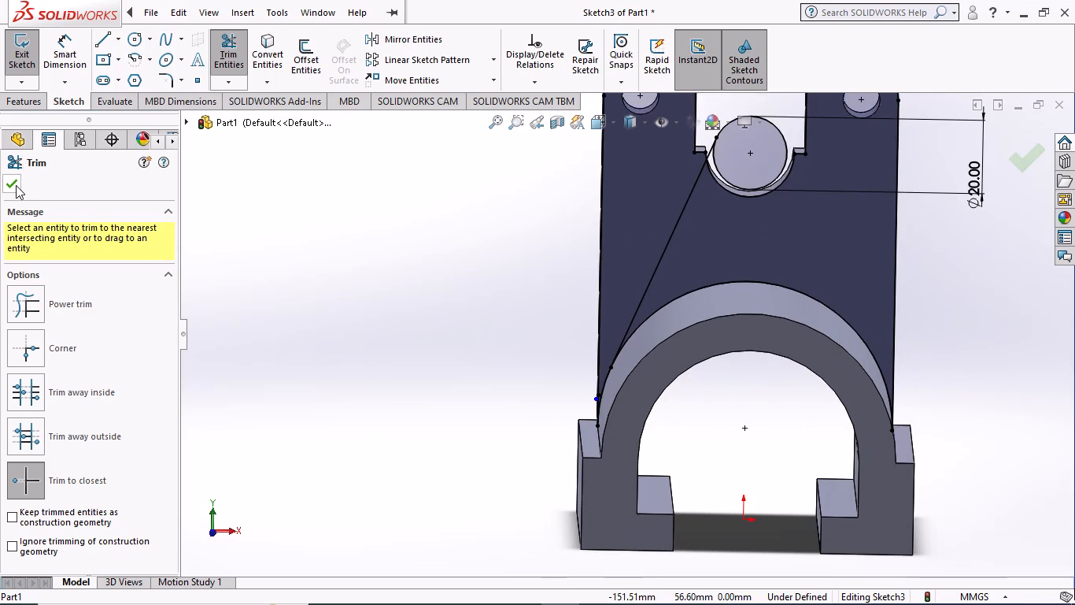
pyautogui.click(15, 185)
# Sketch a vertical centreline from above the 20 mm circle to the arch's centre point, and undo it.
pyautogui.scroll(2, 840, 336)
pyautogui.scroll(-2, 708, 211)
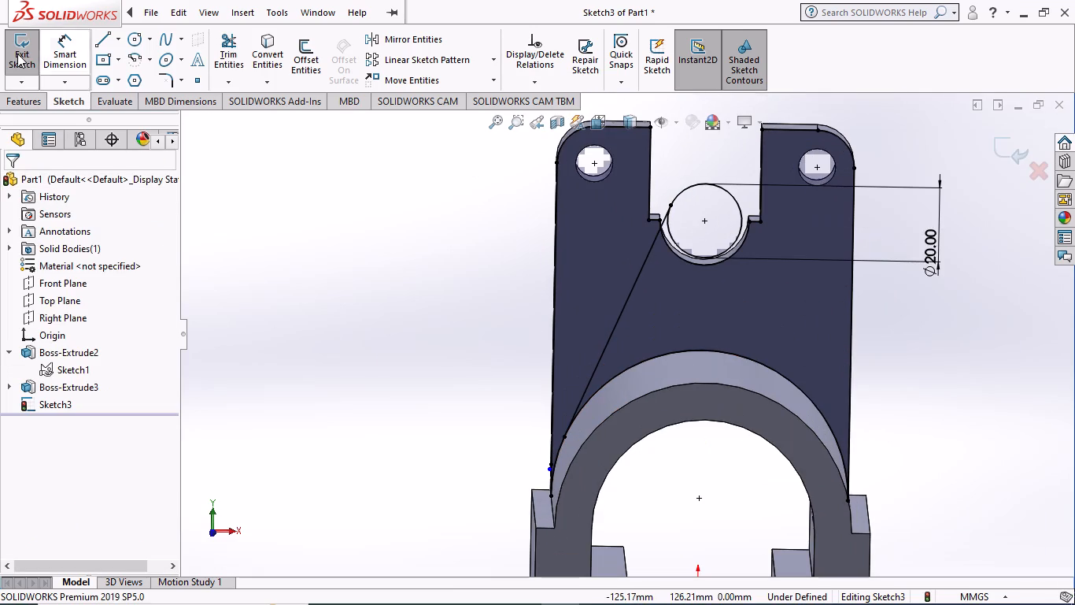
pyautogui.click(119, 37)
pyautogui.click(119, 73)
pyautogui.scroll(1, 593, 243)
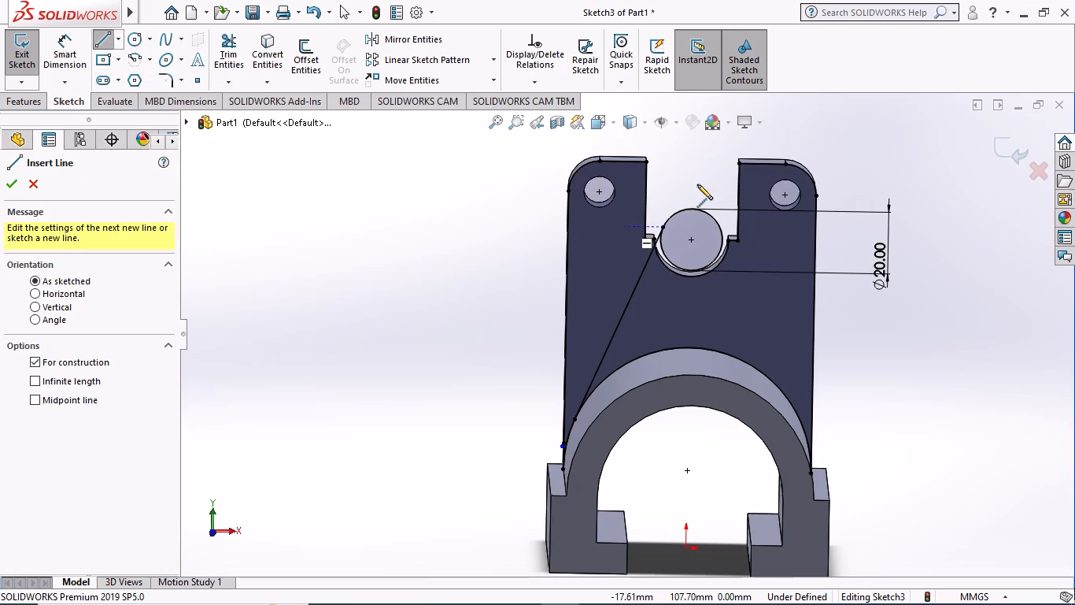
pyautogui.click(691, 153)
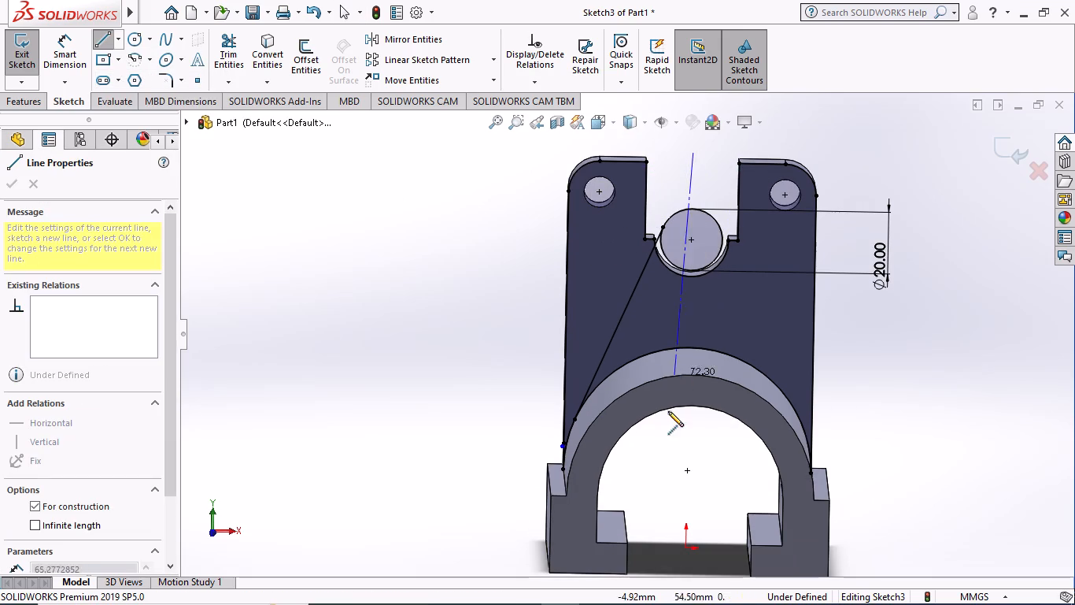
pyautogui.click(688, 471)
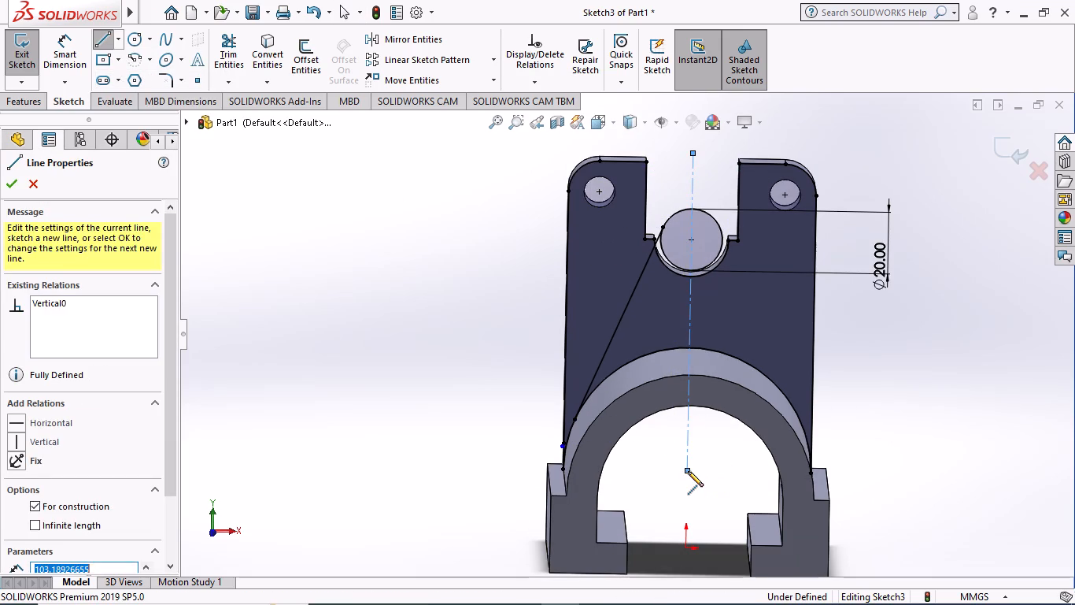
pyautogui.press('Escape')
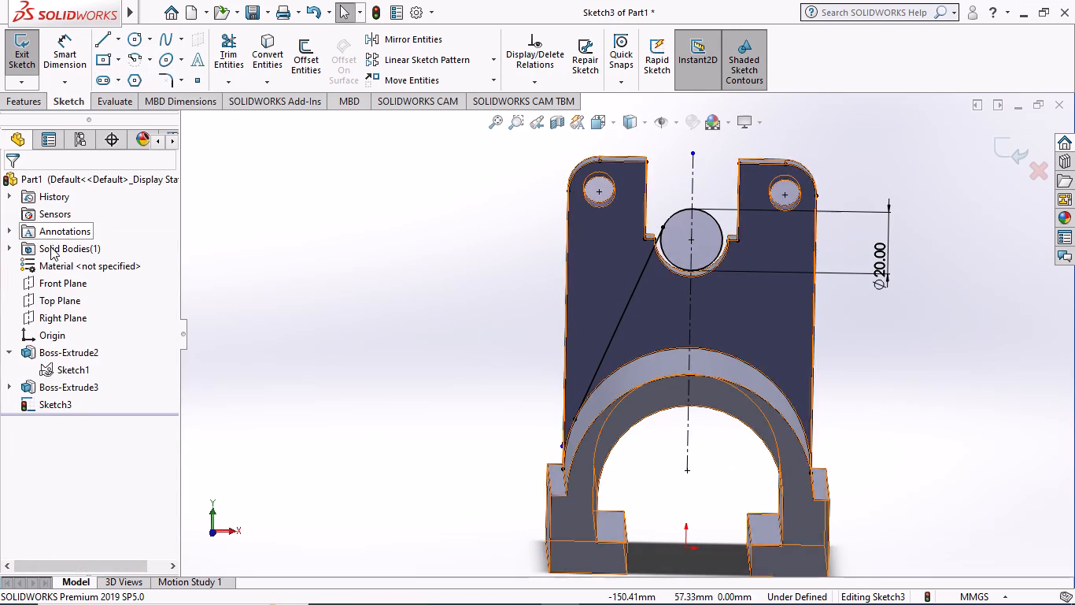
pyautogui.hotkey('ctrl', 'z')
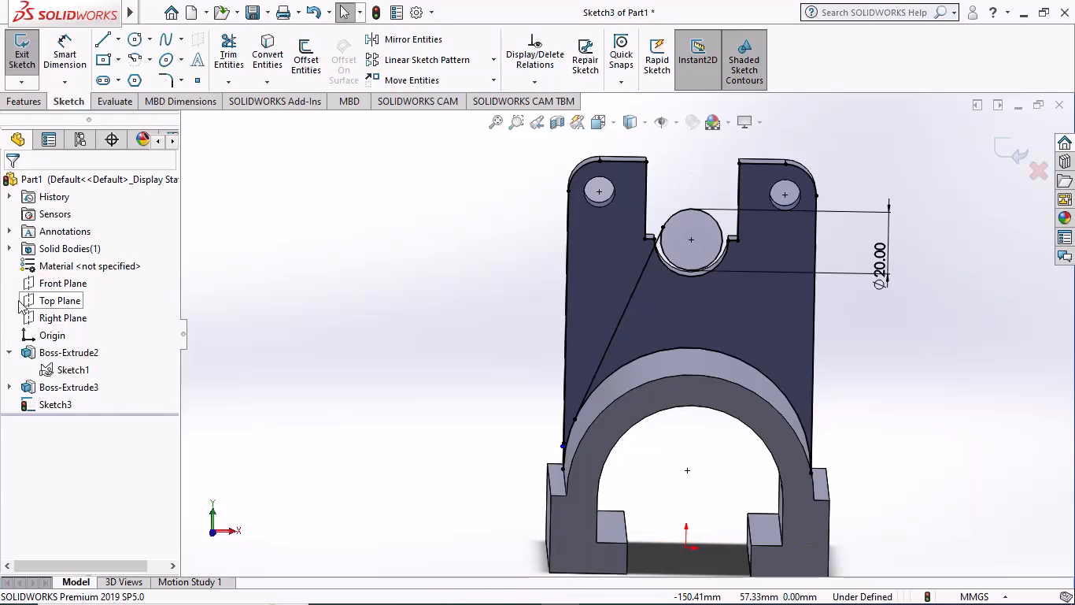
# Mirror the sloping tangent line about the Right Plane with Mirror Entities, keeping the original.
pyautogui.click(63, 314)
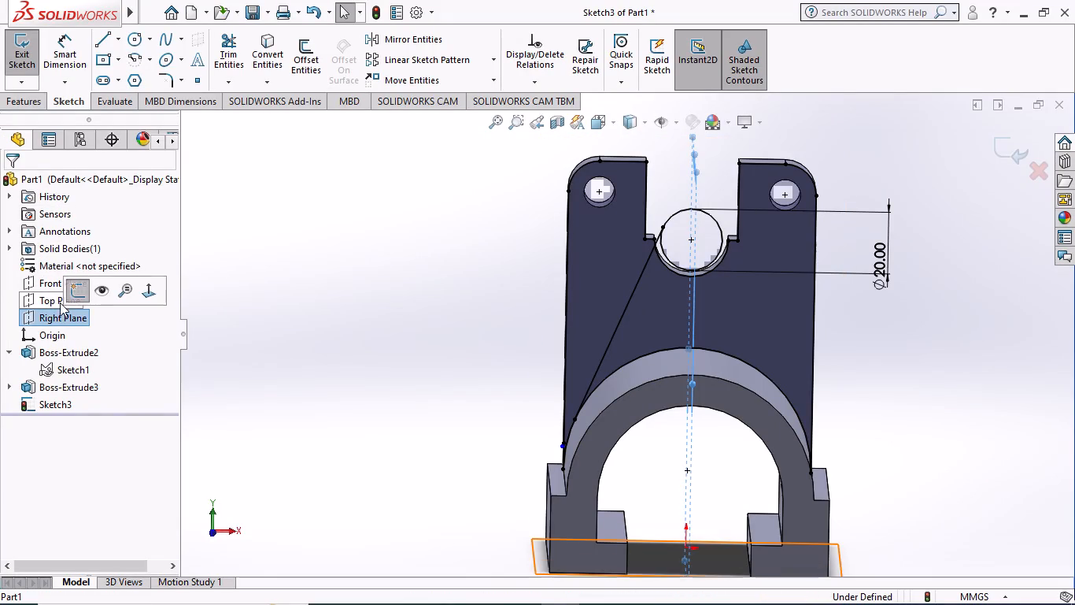
pyautogui.click(402, 39)
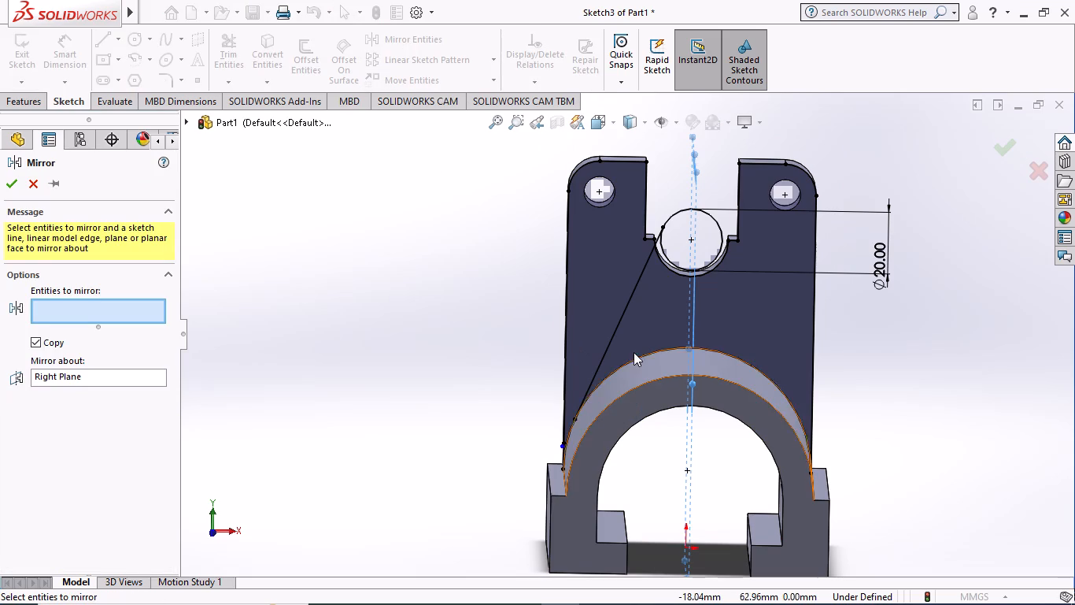
pyautogui.click(616, 326)
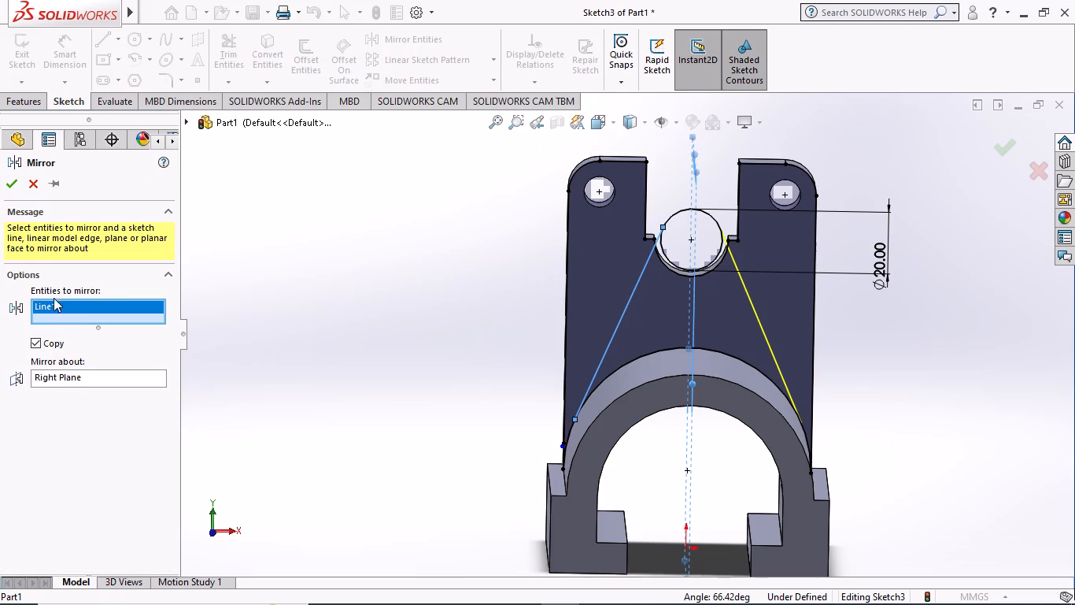
pyautogui.click(13, 180)
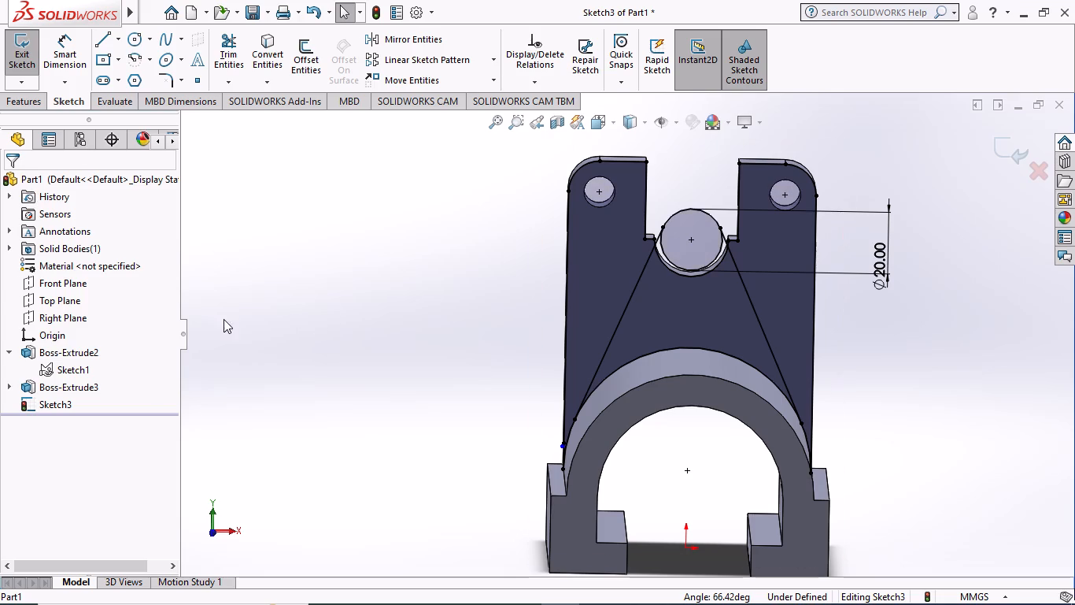
# Trim away the short leftover piece of the original sloping line sticking out past the plate's left side edge.
pyautogui.scroll(-3, 735, 332)
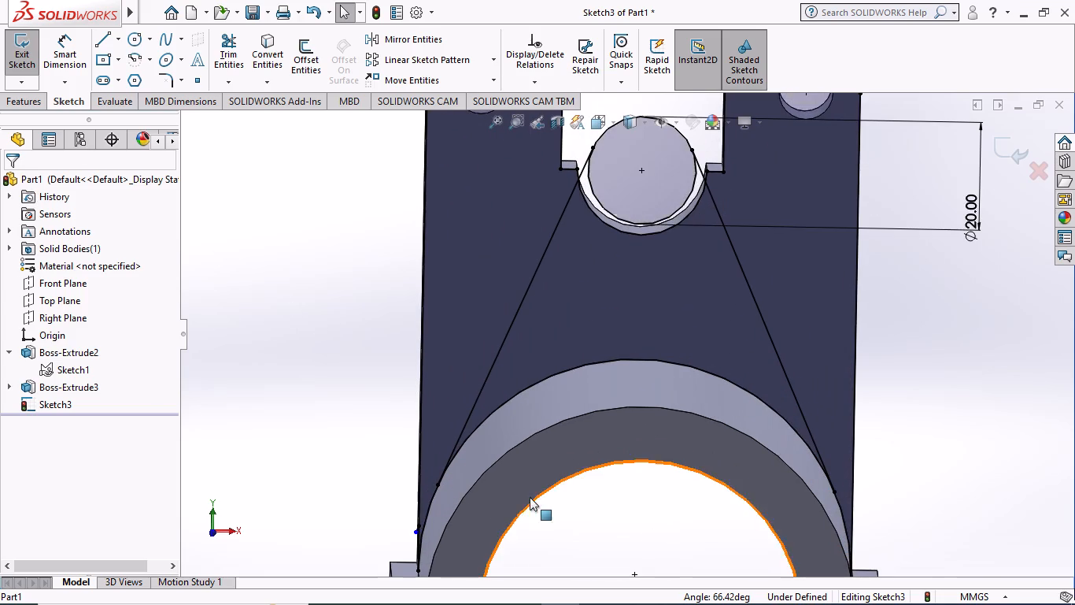
pyautogui.scroll(-3, 434, 503)
pyautogui.scroll(3, 395, 517)
pyautogui.scroll(-5, 551, 447)
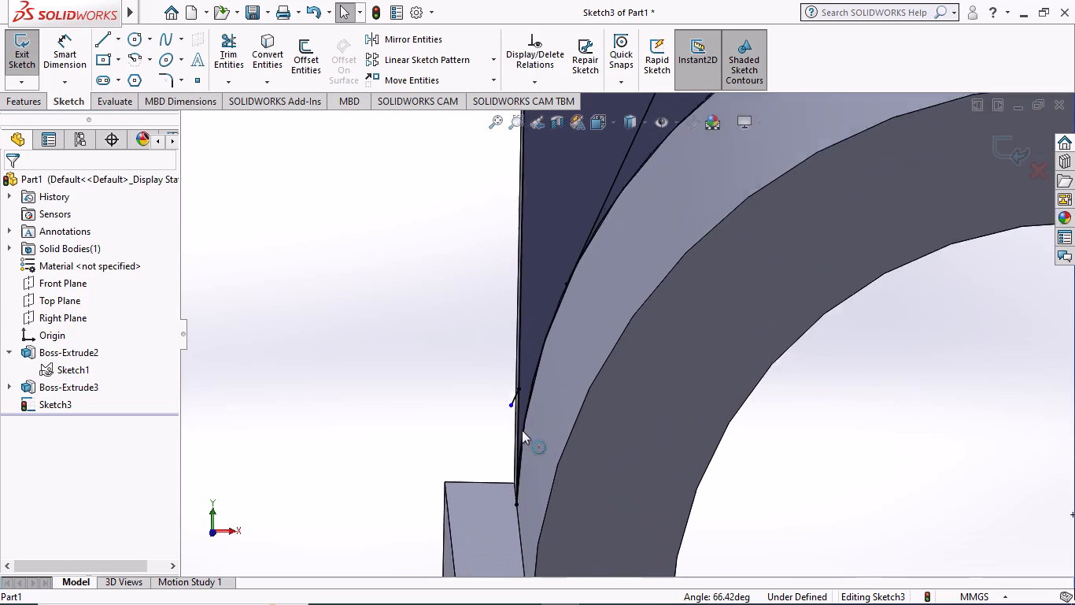
pyautogui.scroll(-4, 522, 430)
pyautogui.scroll(-5, 534, 351)
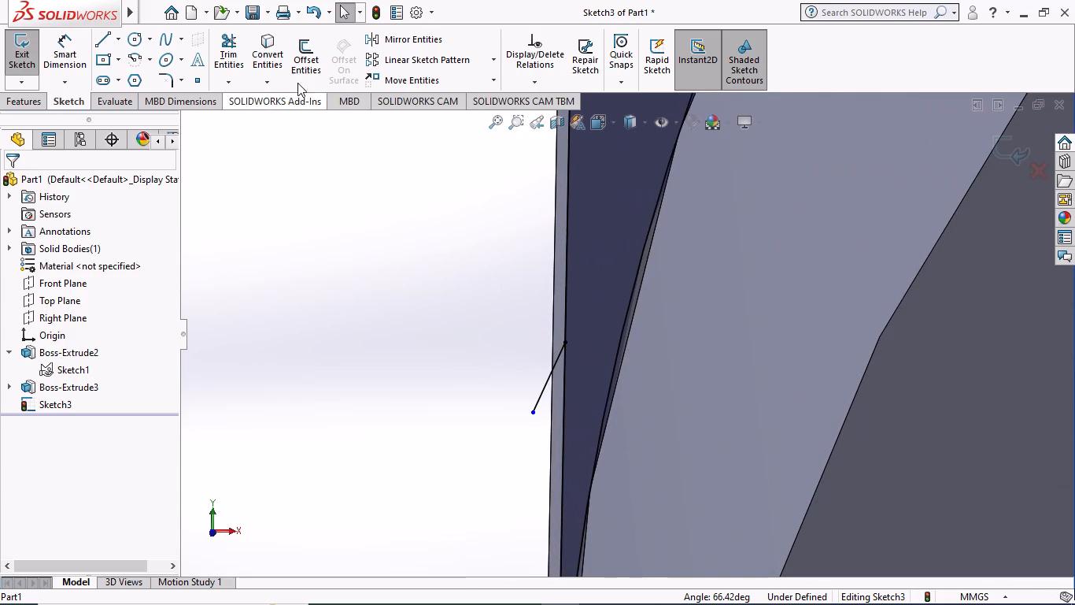
pyautogui.click(231, 51)
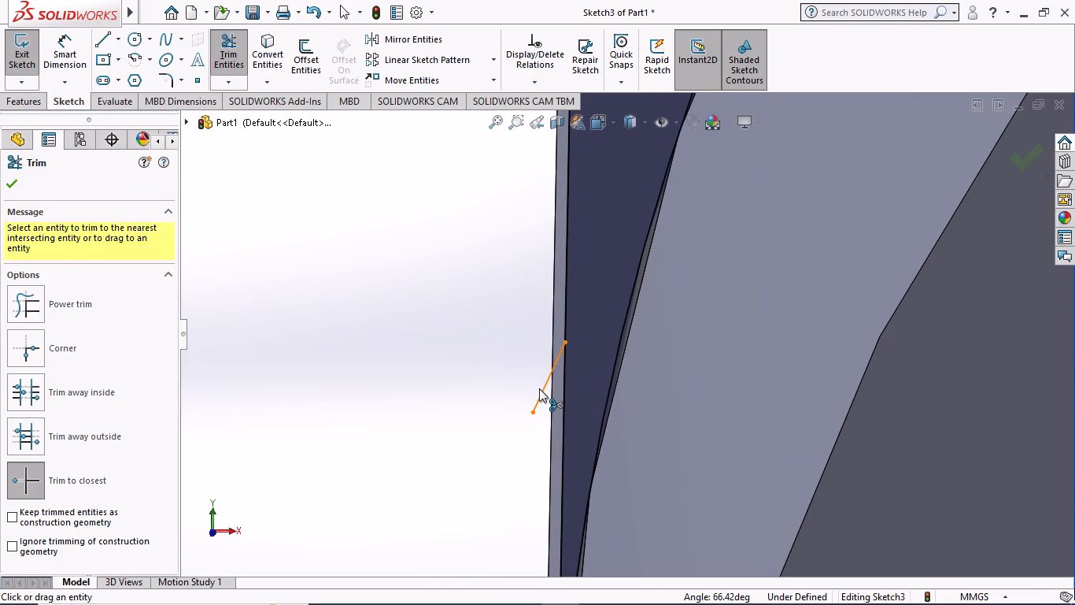
pyautogui.click(539, 392)
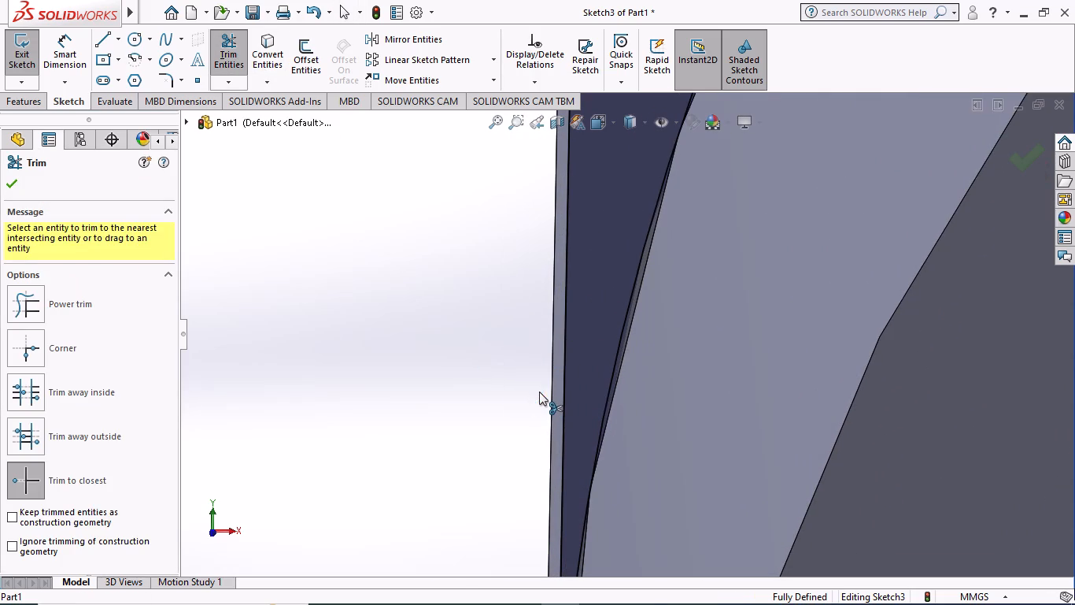
# Examine both tangent lines and where they and the plate's side edges meet the arch for leftover segments.
pyautogui.scroll(6, 537, 392)
pyautogui.scroll(10, 662, 309)
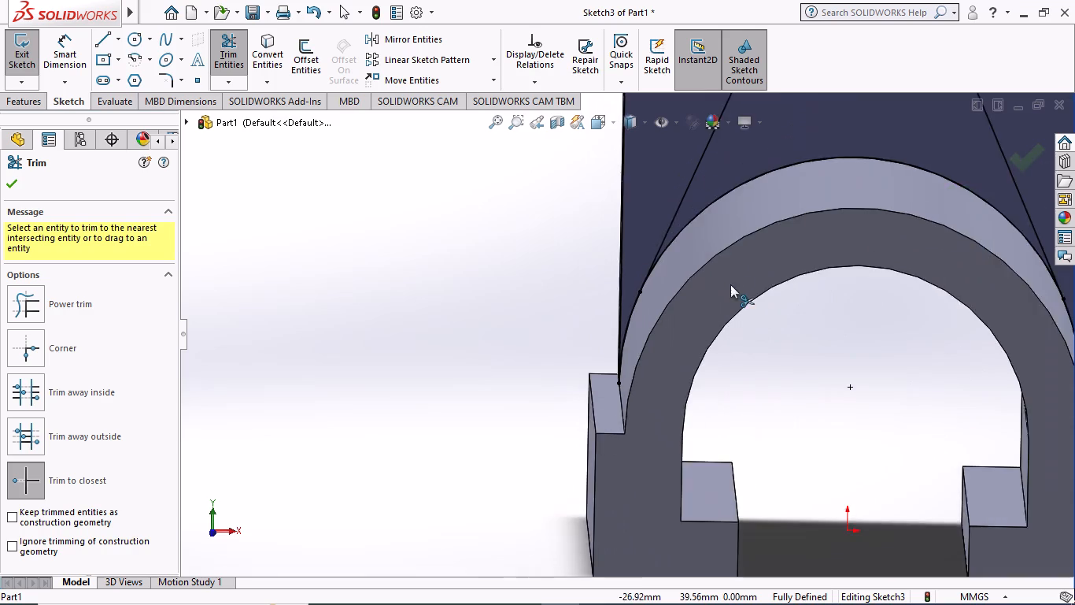
pyautogui.scroll(3, 730, 284)
pyautogui.scroll(-5, 847, 310)
pyautogui.scroll(-2, 830, 432)
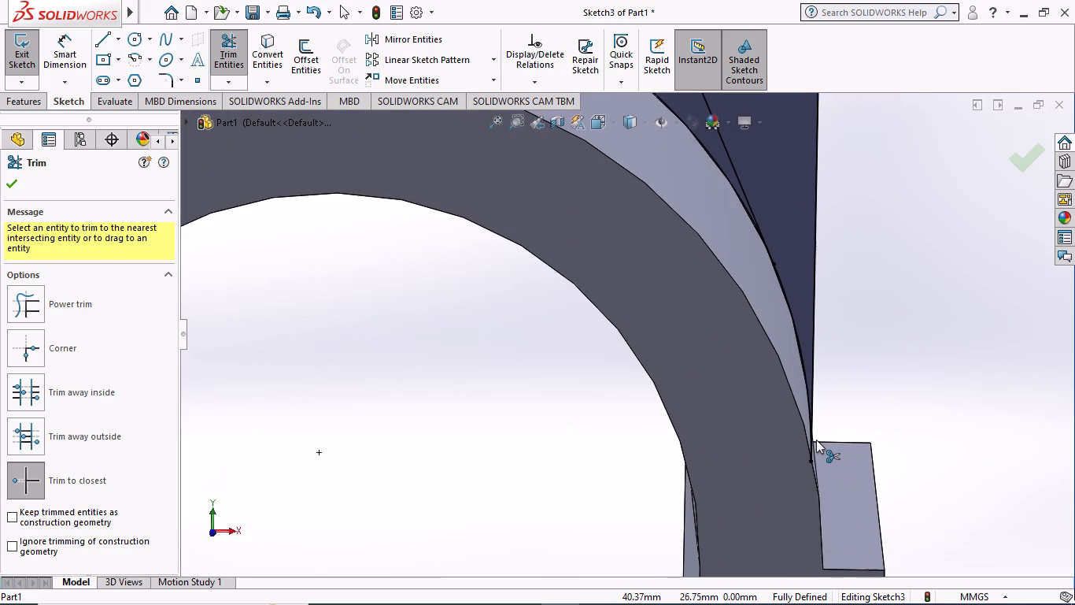
pyautogui.scroll(-2, 815, 440)
pyautogui.scroll(10, 763, 436)
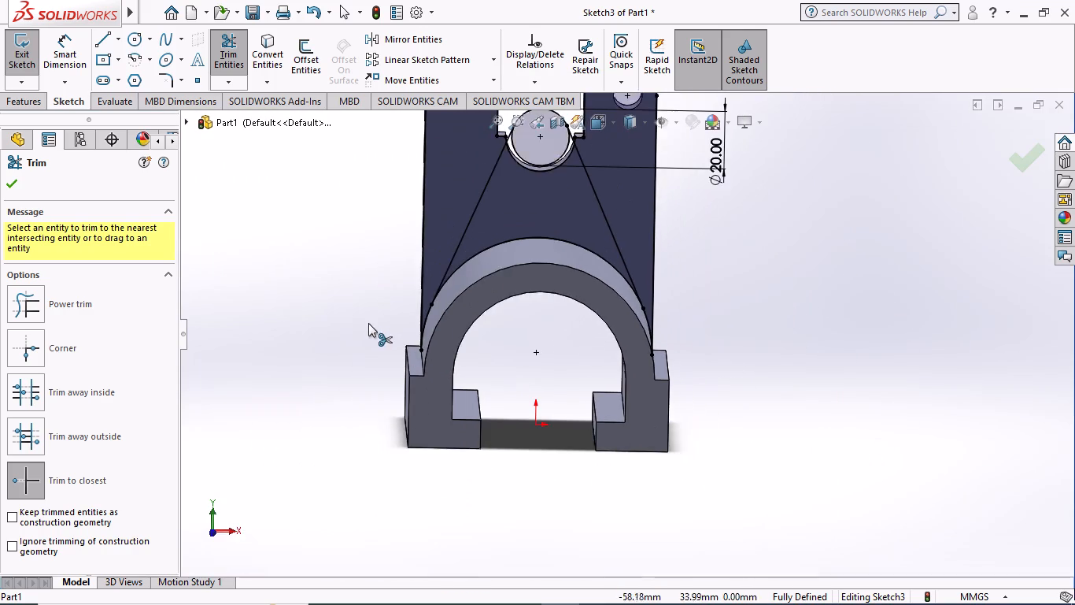
pyautogui.scroll(1, 367, 316)
pyautogui.scroll(-2, 471, 282)
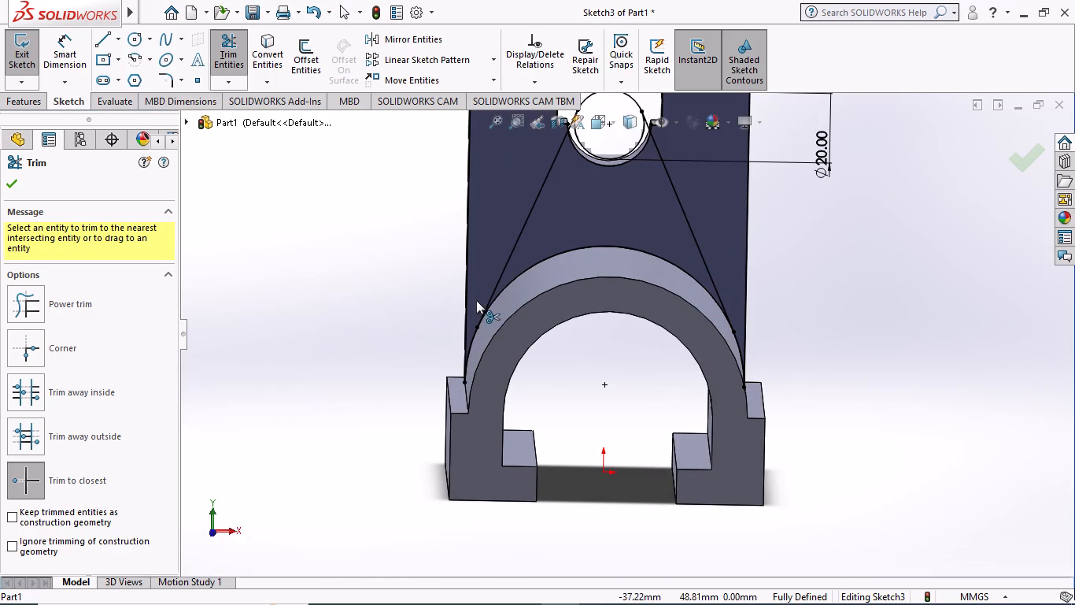
pyautogui.scroll(3, 397, 281)
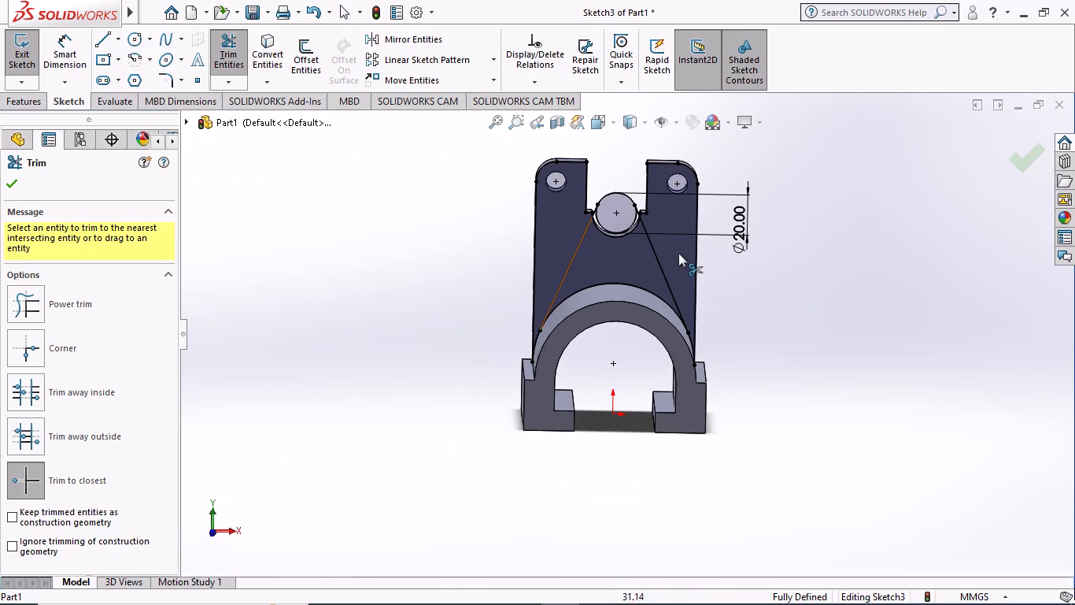
# Trim away the arch segment below the left tangent line's end and the plate's left side edge.
pyautogui.scroll(-3, 635, 217)
pyautogui.scroll(-1, 556, 303)
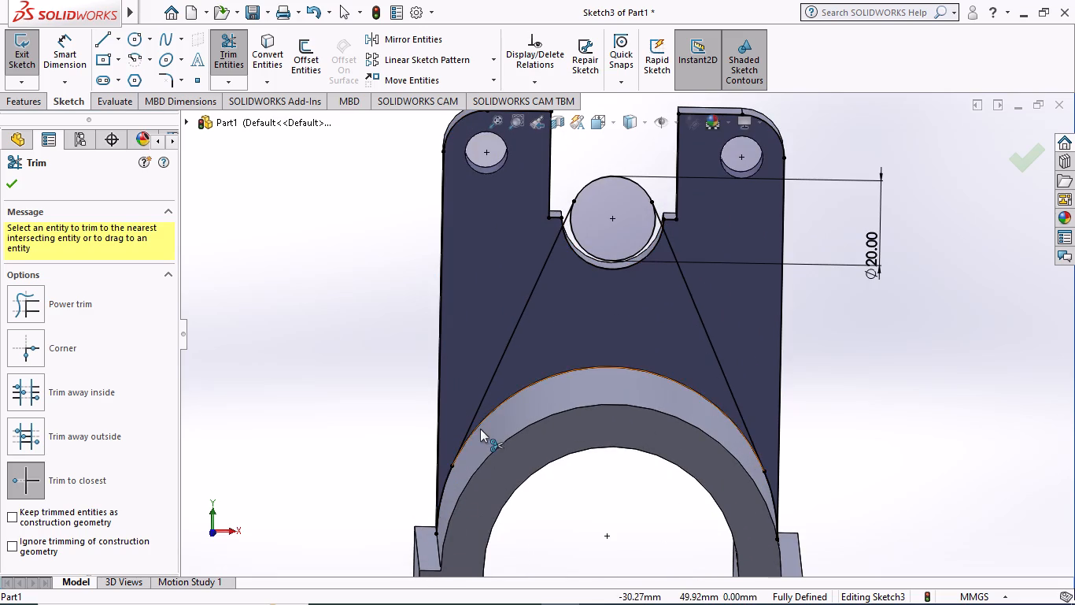
pyautogui.scroll(-3, 454, 484)
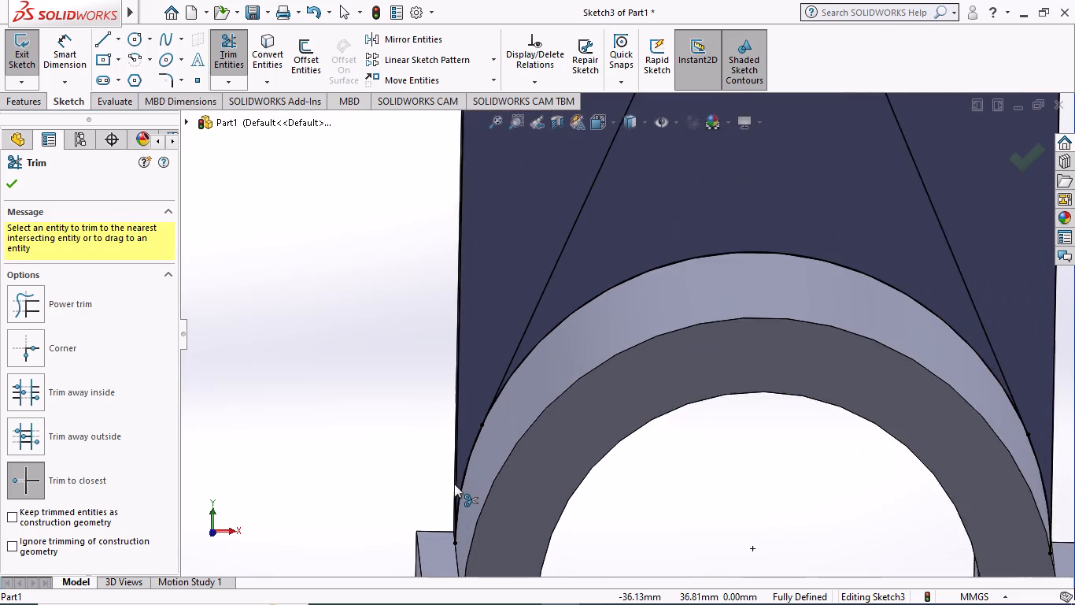
pyautogui.scroll(-2, 454, 484)
pyautogui.click(486, 454)
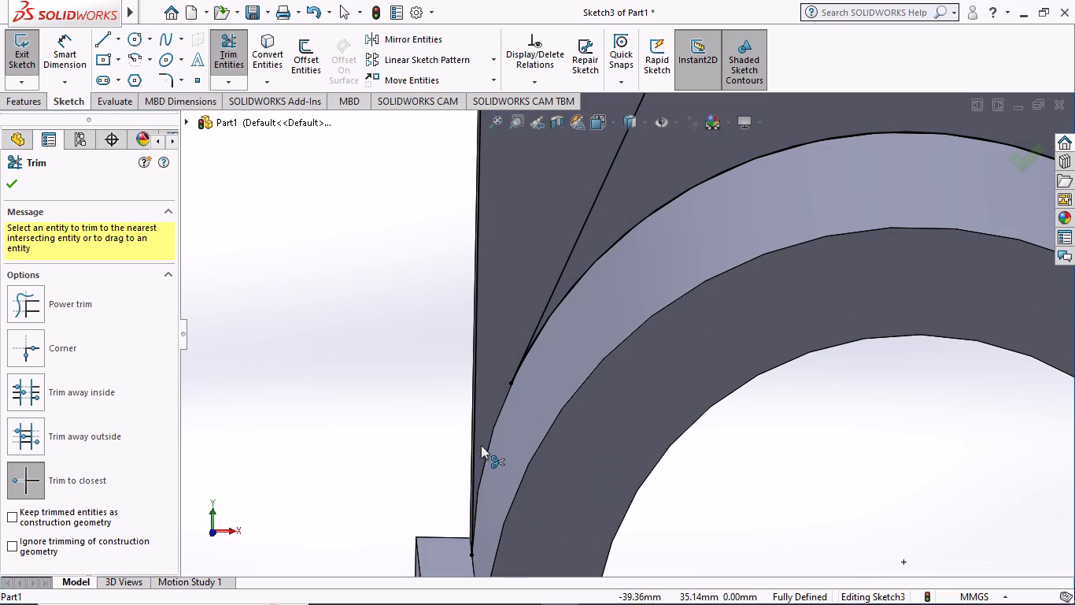
pyautogui.click(475, 430)
# Trim the left lug's rounded corner, top edge, notch side and ledge, plus the notch arc up to the tangent lines.
pyautogui.scroll(6, 471, 437)
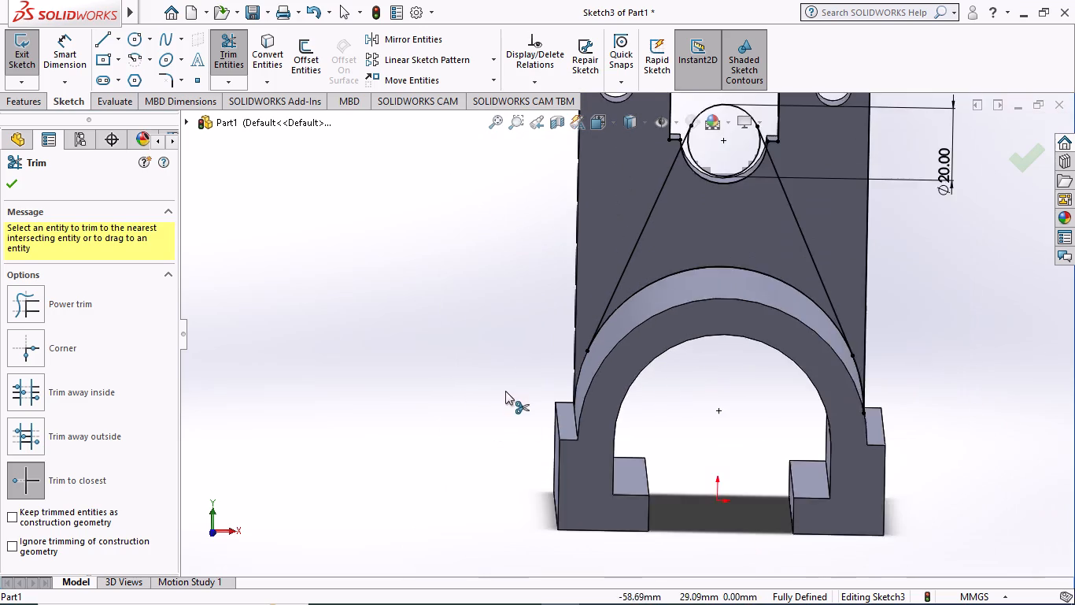
pyautogui.scroll(3, 505, 391)
pyautogui.scroll(-6, 611, 185)
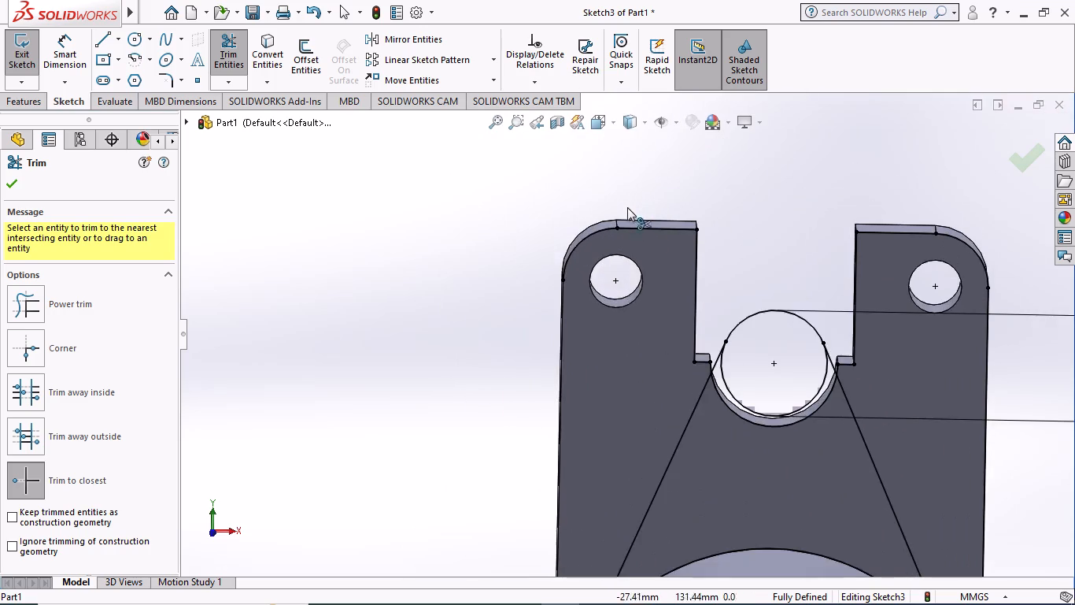
pyautogui.click(586, 247)
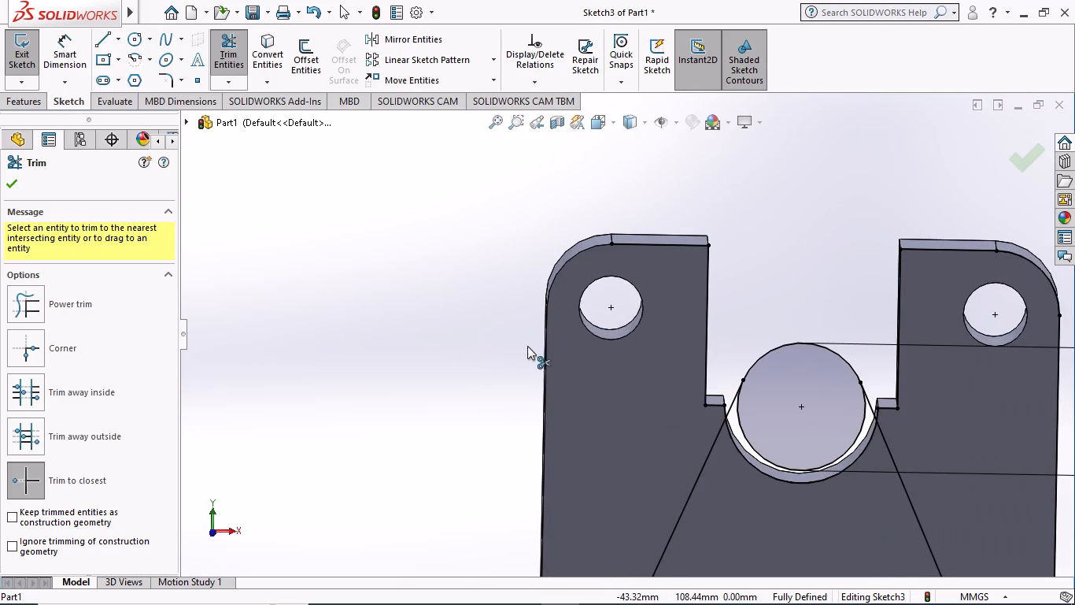
pyautogui.click(652, 247)
pyautogui.click(708, 293)
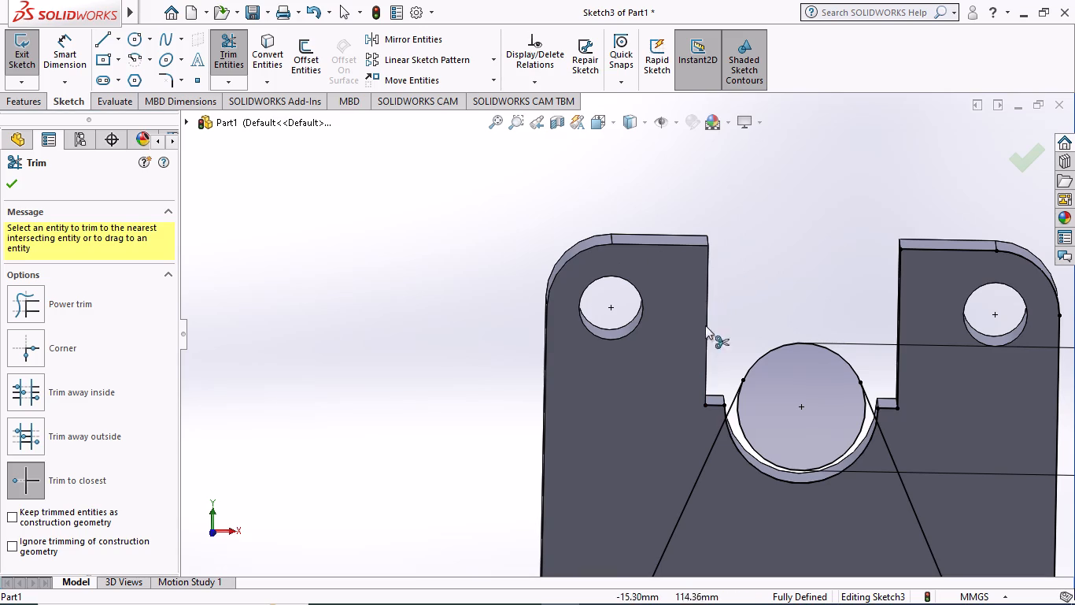
pyautogui.click(712, 402)
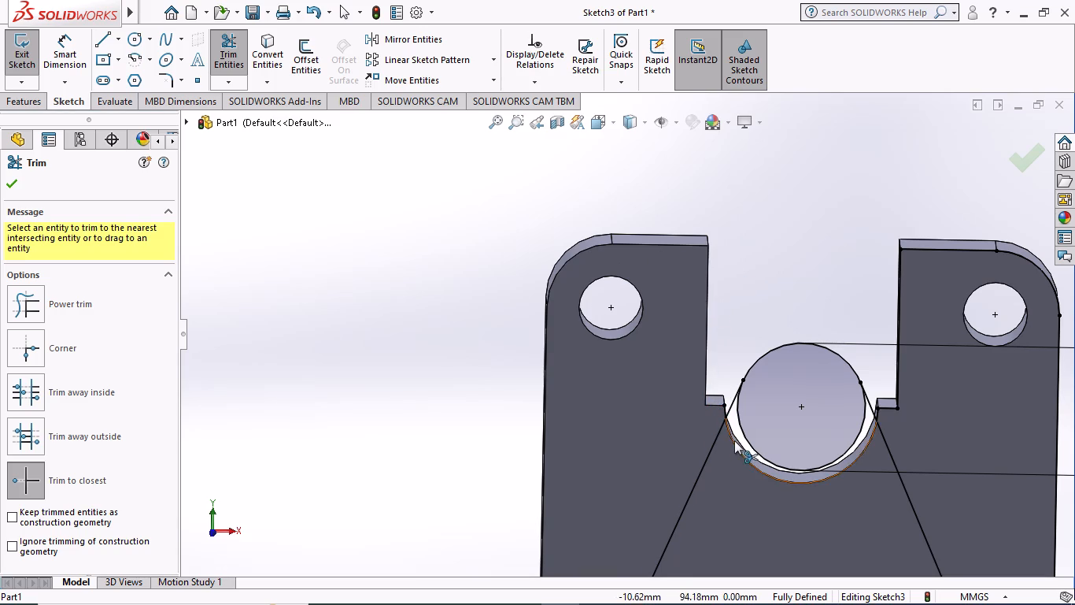
pyautogui.click(734, 440)
pyautogui.scroll(-7, 731, 406)
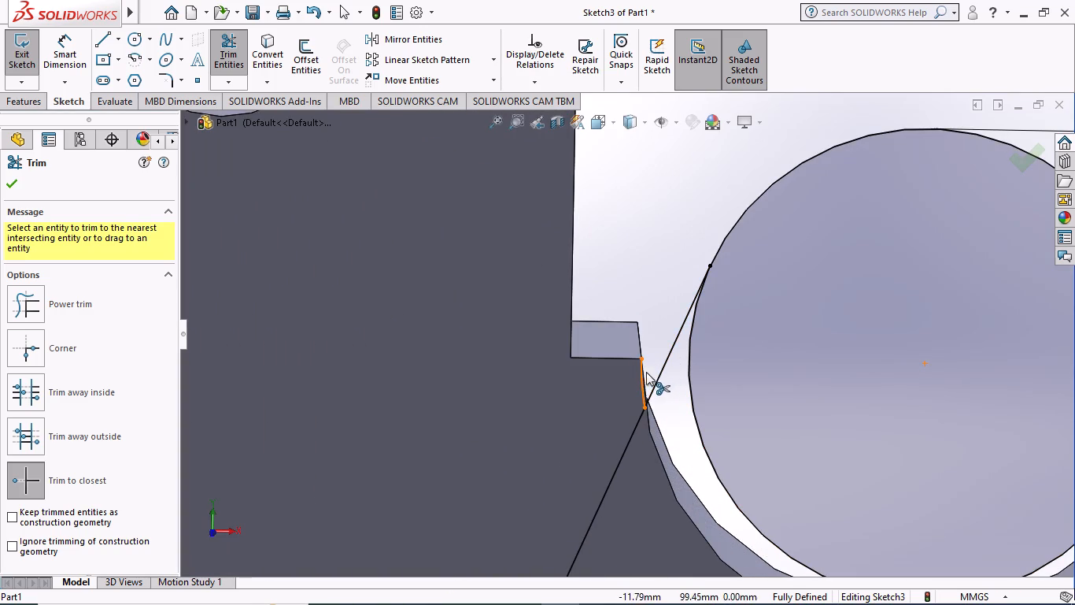
pyautogui.click(640, 377)
# Trim the right lug's leftover notch arc, ledge, notch side, top edge and rounded corner, plus the plate's right side edge.
pyautogui.scroll(5, 711, 374)
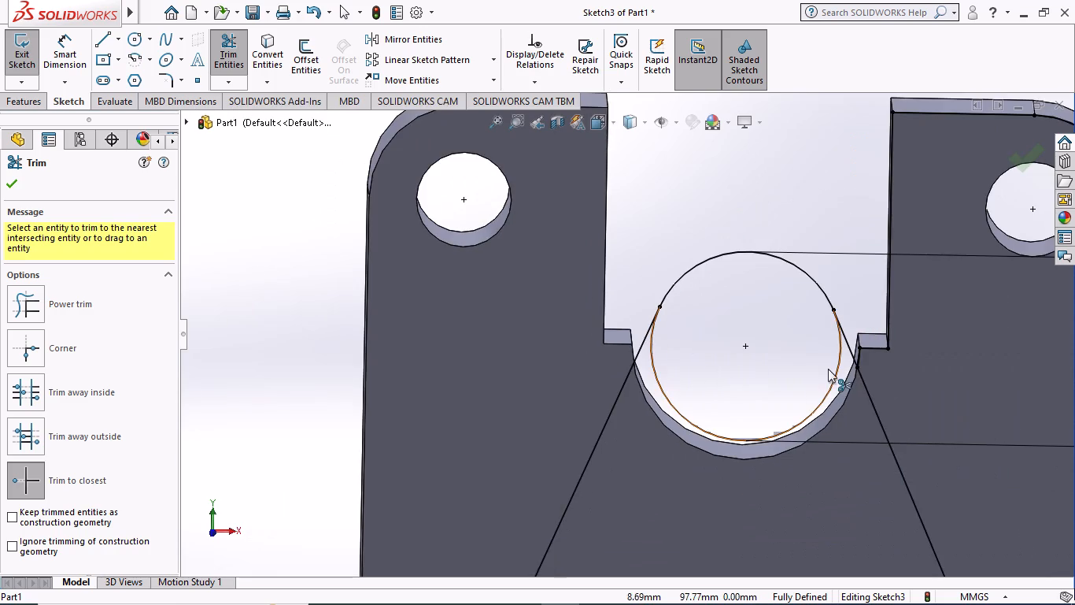
pyautogui.scroll(2, 829, 368)
pyautogui.scroll(-7, 791, 339)
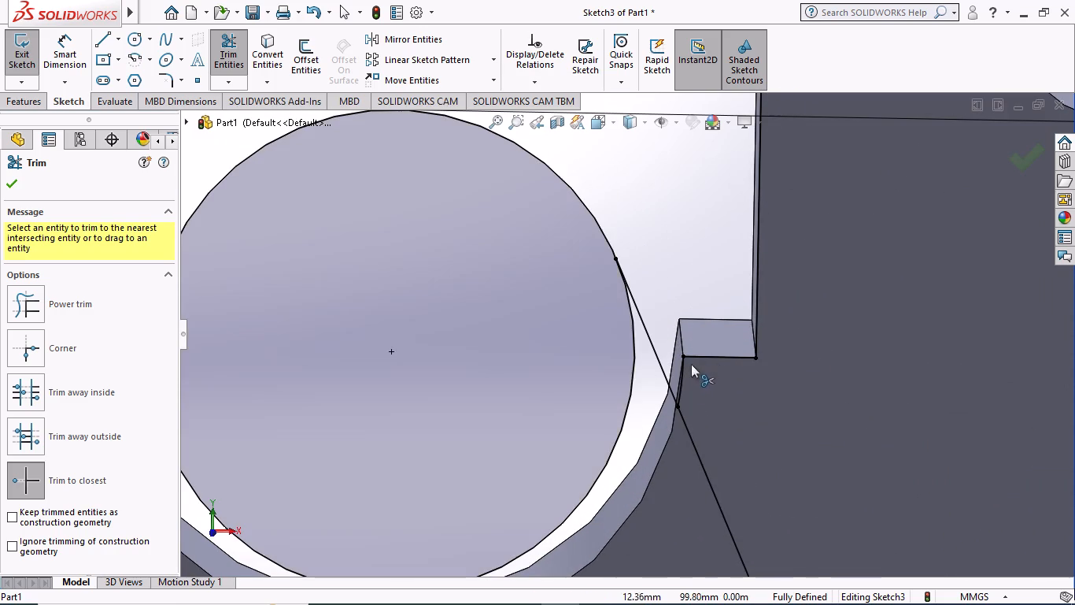
pyautogui.click(681, 380)
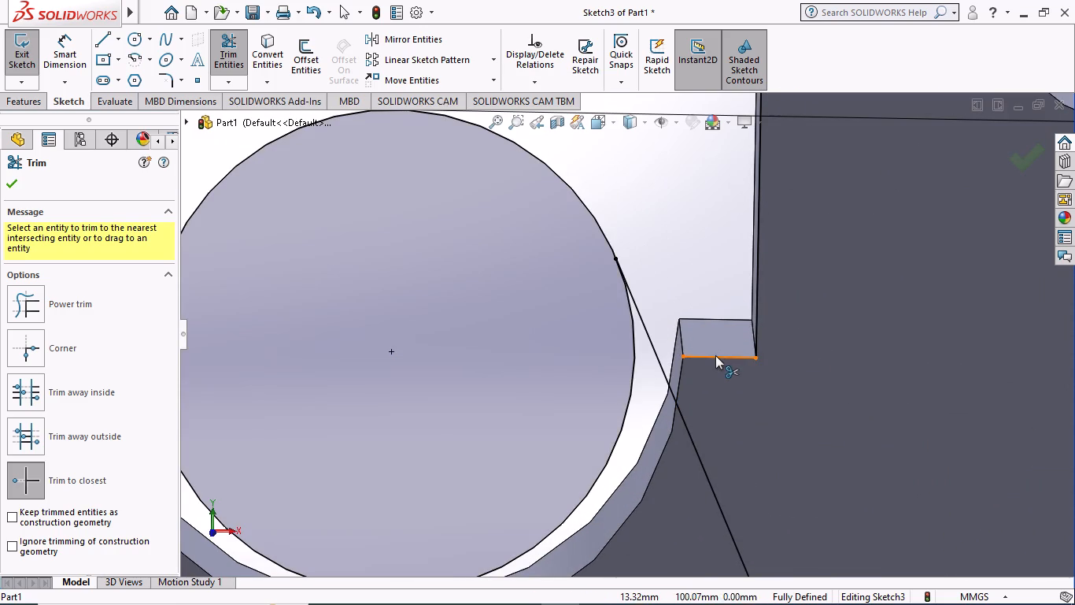
pyautogui.click(715, 355)
pyautogui.click(759, 268)
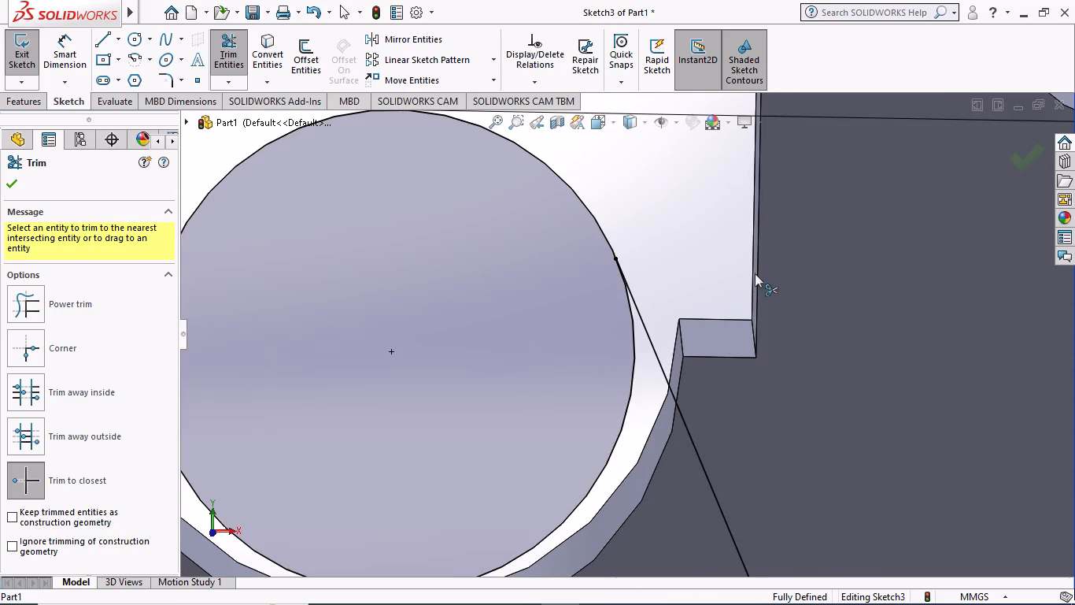
pyautogui.scroll(8, 746, 299)
pyautogui.scroll(-3, 711, 186)
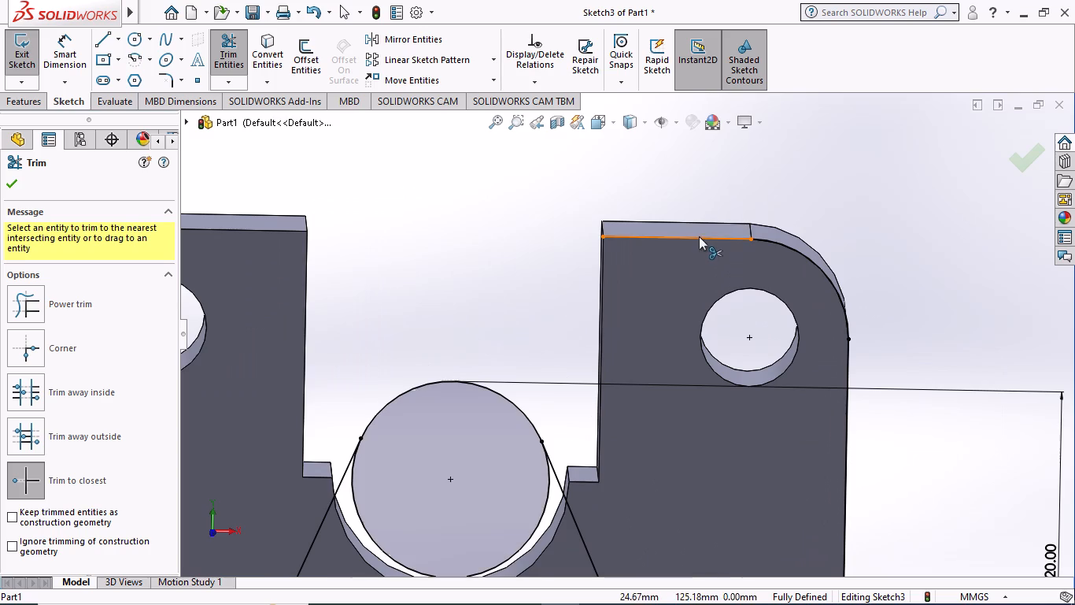
pyautogui.click(698, 237)
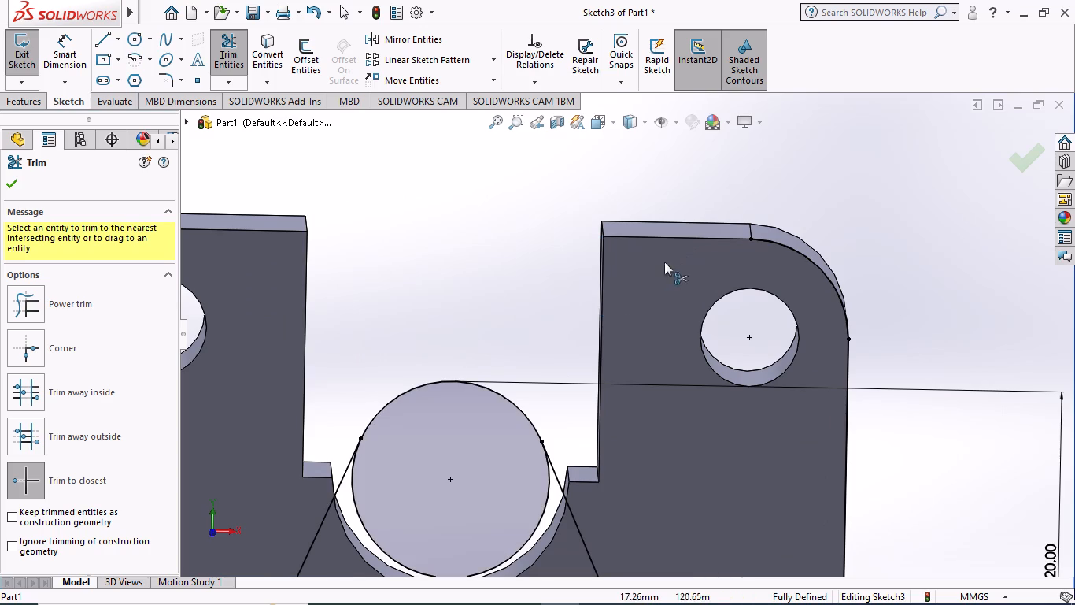
pyautogui.click(762, 242)
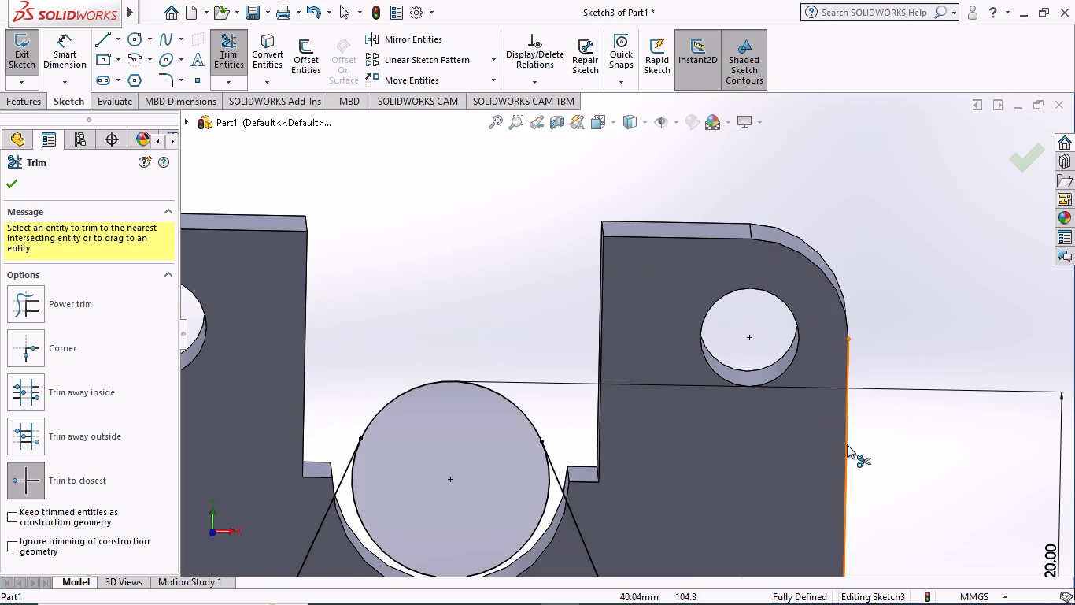
pyautogui.click(847, 444)
# Trim away the arch segment below the right tangent line's end.
pyautogui.scroll(8, 751, 444)
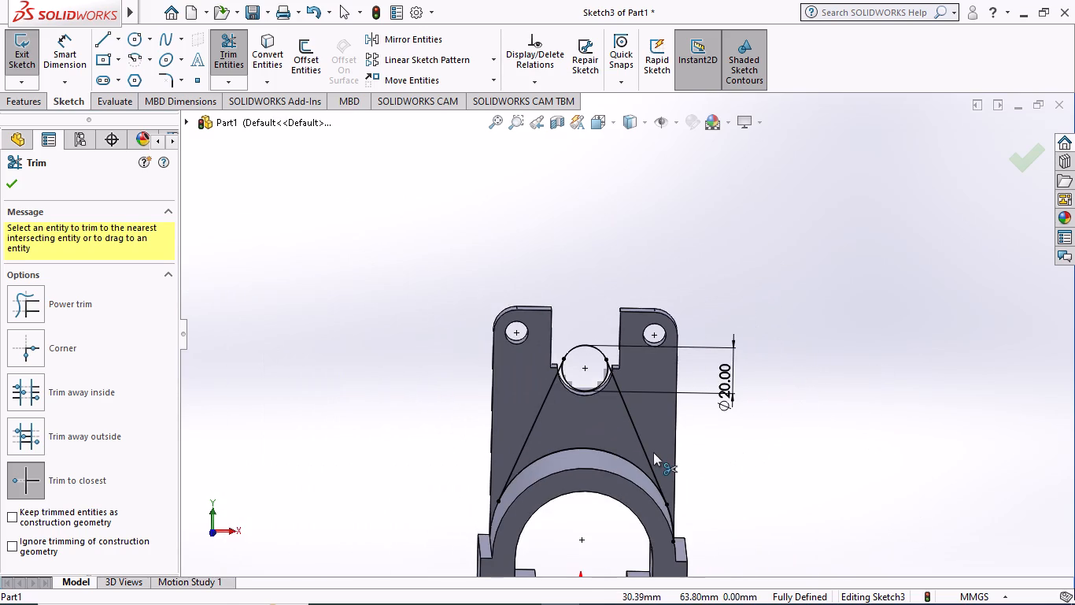
pyautogui.scroll(-6, 653, 452)
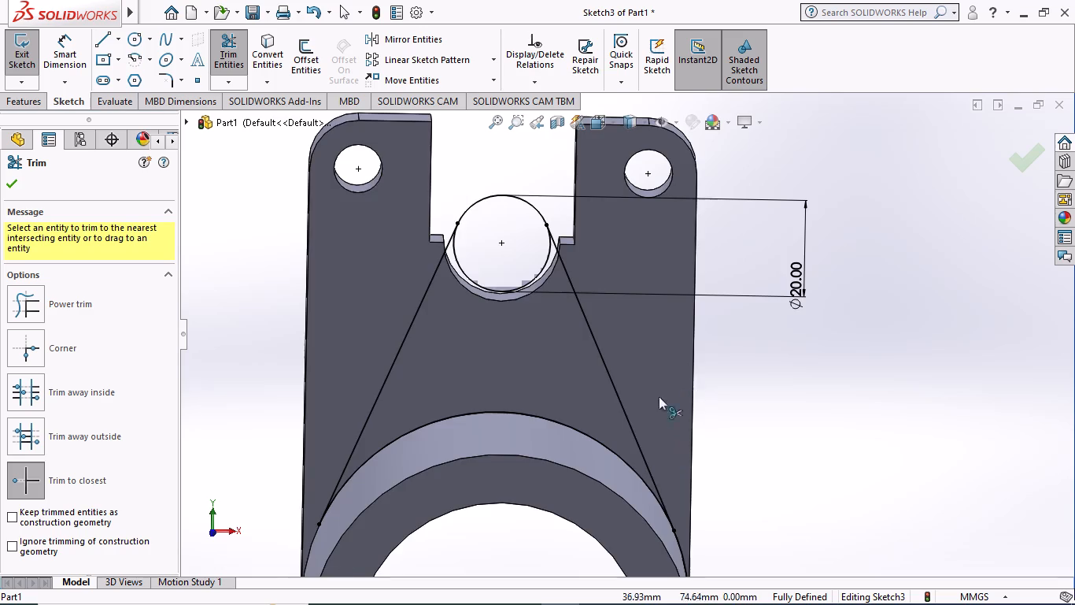
pyautogui.scroll(3, 635, 484)
pyautogui.scroll(-5, 659, 470)
pyautogui.scroll(-2, 645, 392)
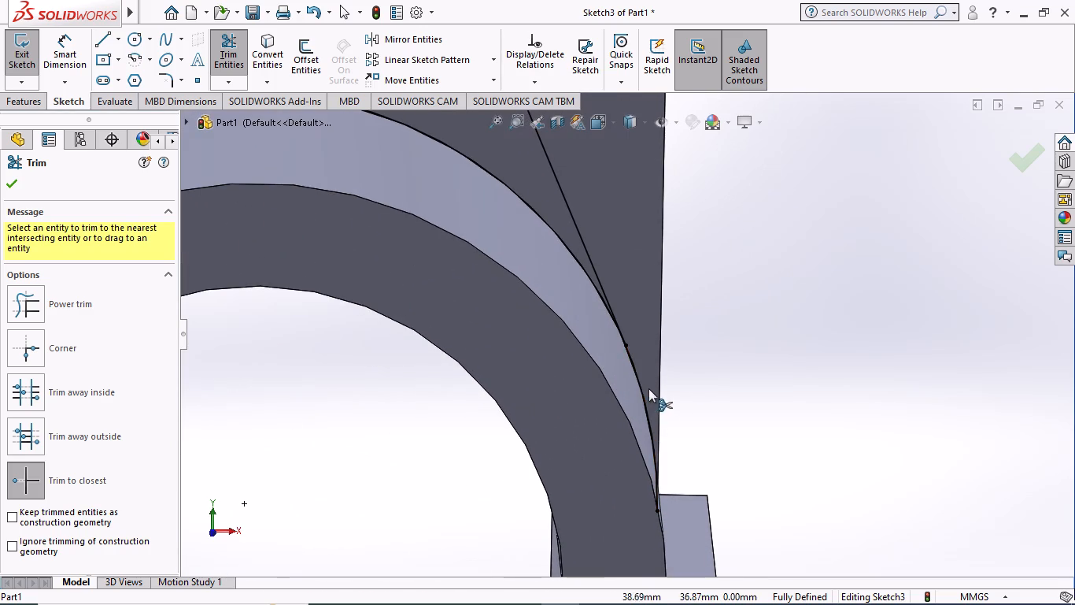
pyautogui.click(643, 399)
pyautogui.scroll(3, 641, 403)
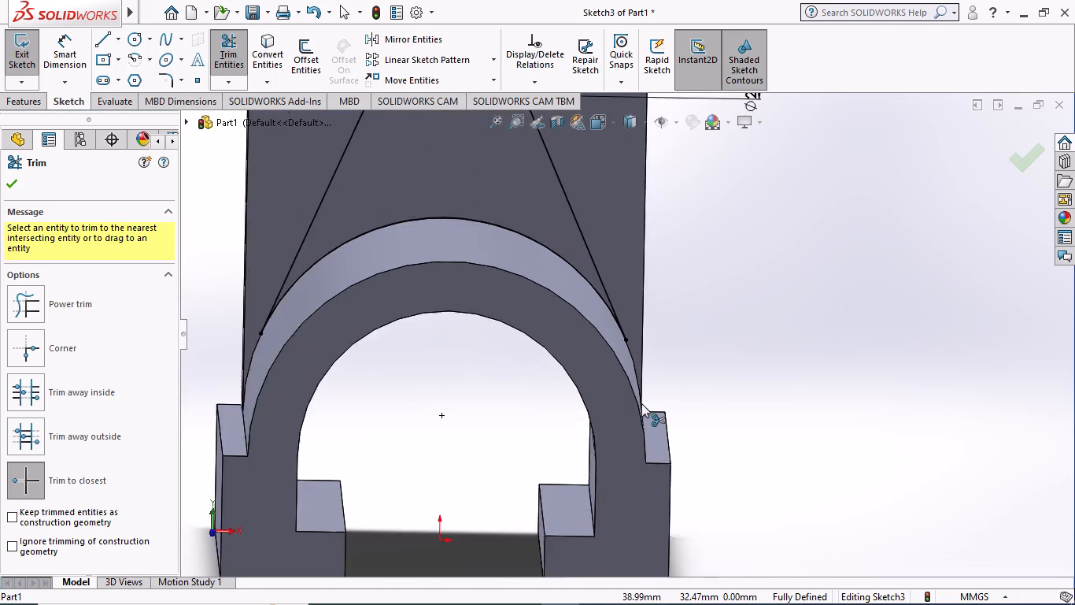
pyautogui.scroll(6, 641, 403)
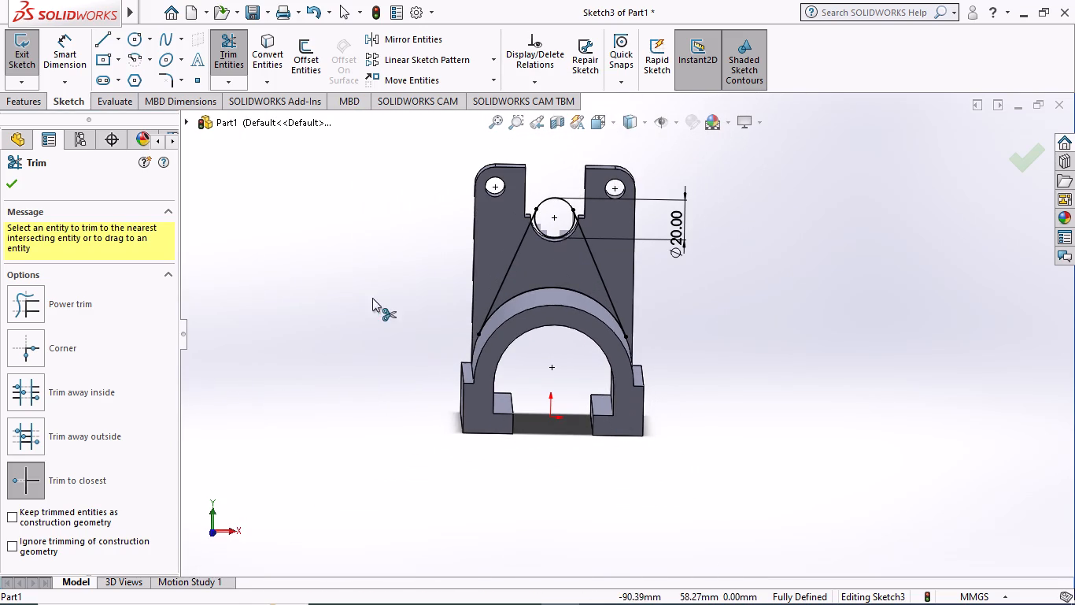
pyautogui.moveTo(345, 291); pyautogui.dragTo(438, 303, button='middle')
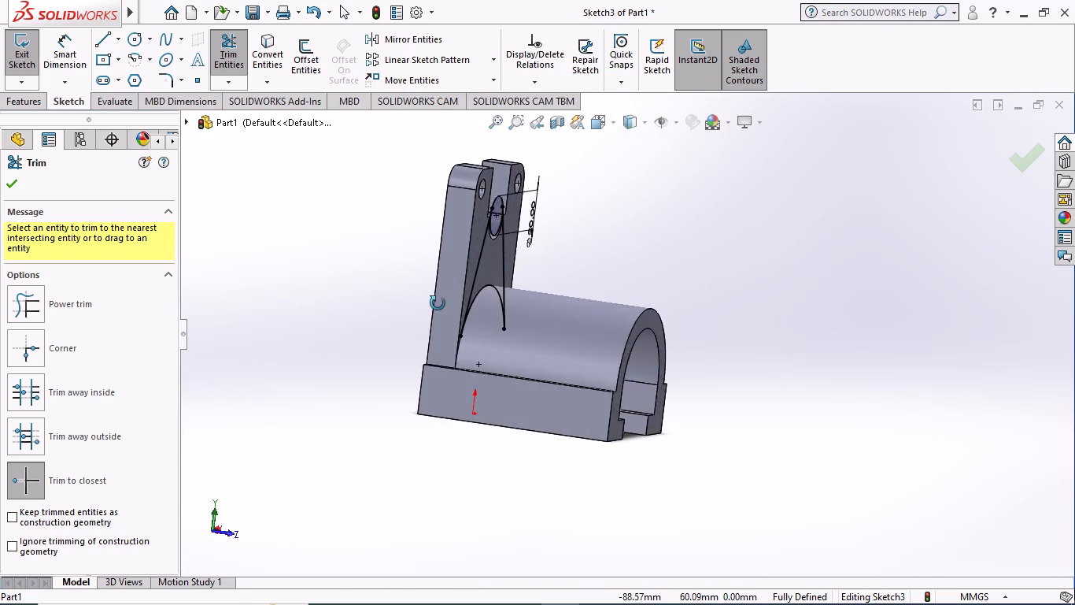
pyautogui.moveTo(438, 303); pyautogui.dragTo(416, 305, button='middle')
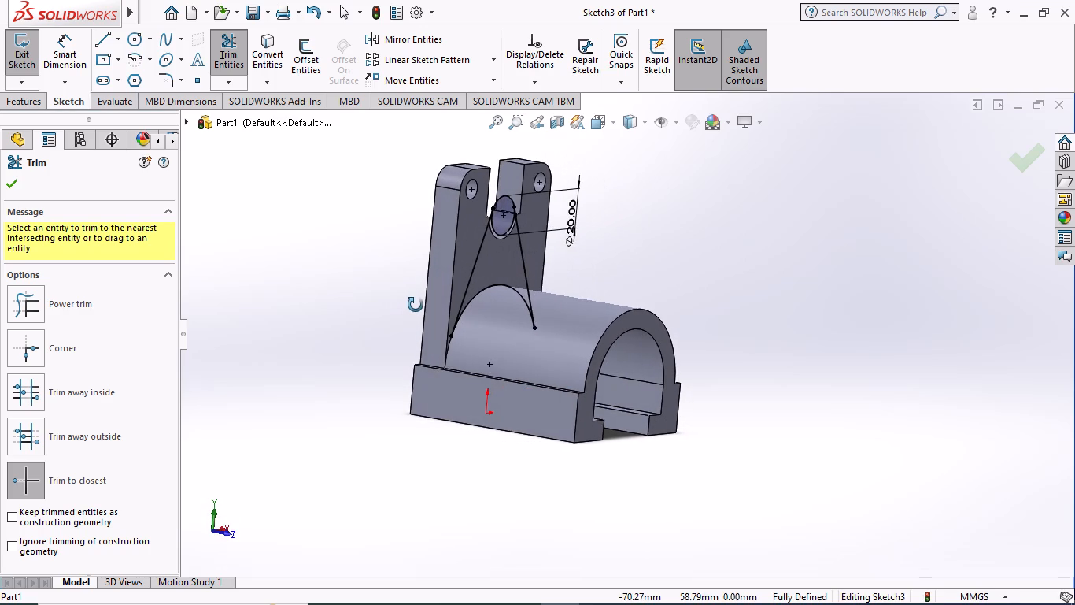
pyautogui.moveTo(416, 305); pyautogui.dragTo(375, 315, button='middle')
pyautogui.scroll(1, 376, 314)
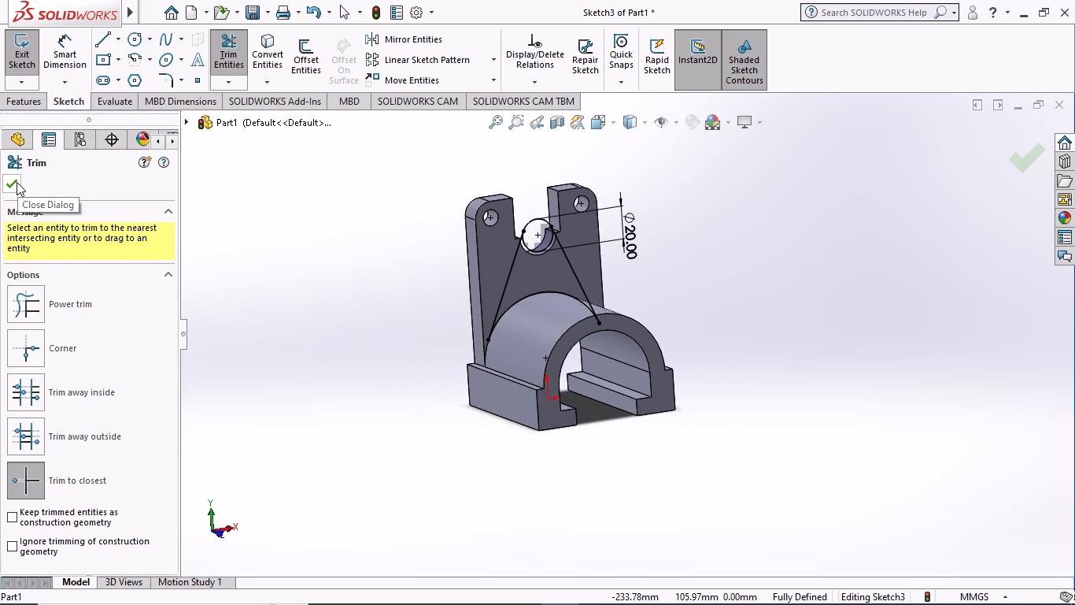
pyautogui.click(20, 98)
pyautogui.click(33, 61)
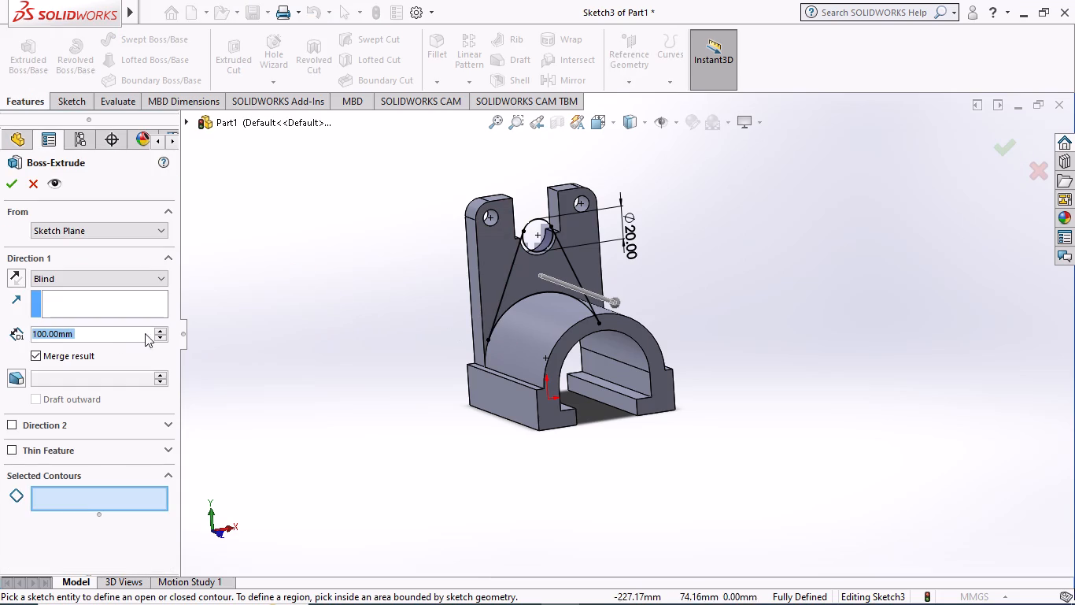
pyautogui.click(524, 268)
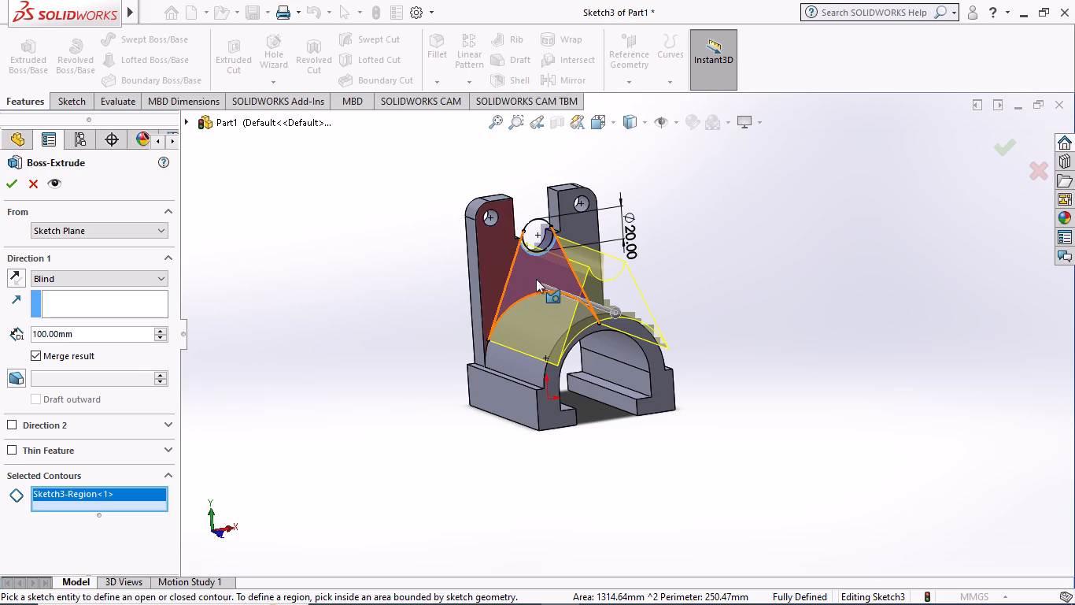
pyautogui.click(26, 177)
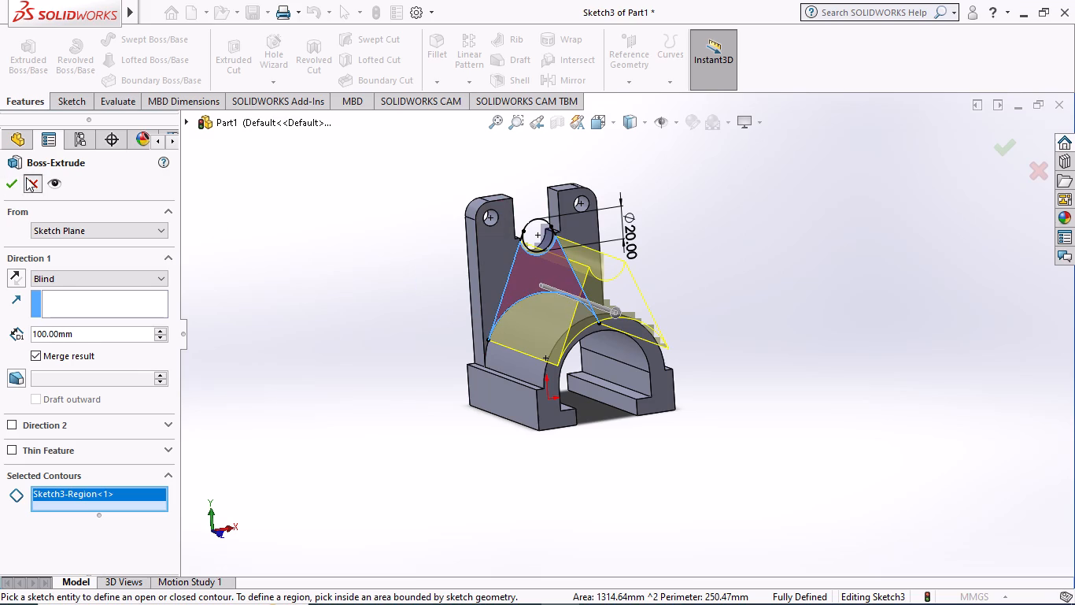
# Set the diameter of the sketch circle in the plate's notch to 40 mm.
pyautogui.click(77, 101)
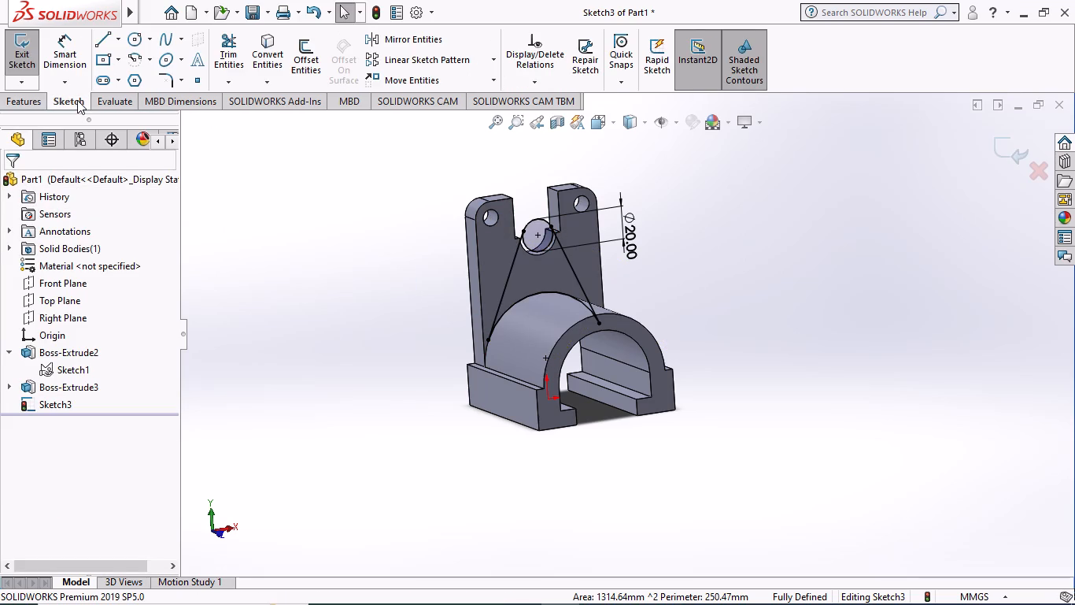
pyautogui.scroll(-3, 562, 239)
pyautogui.moveTo(662, 310); pyautogui.dragTo(642, 316, button='middle')
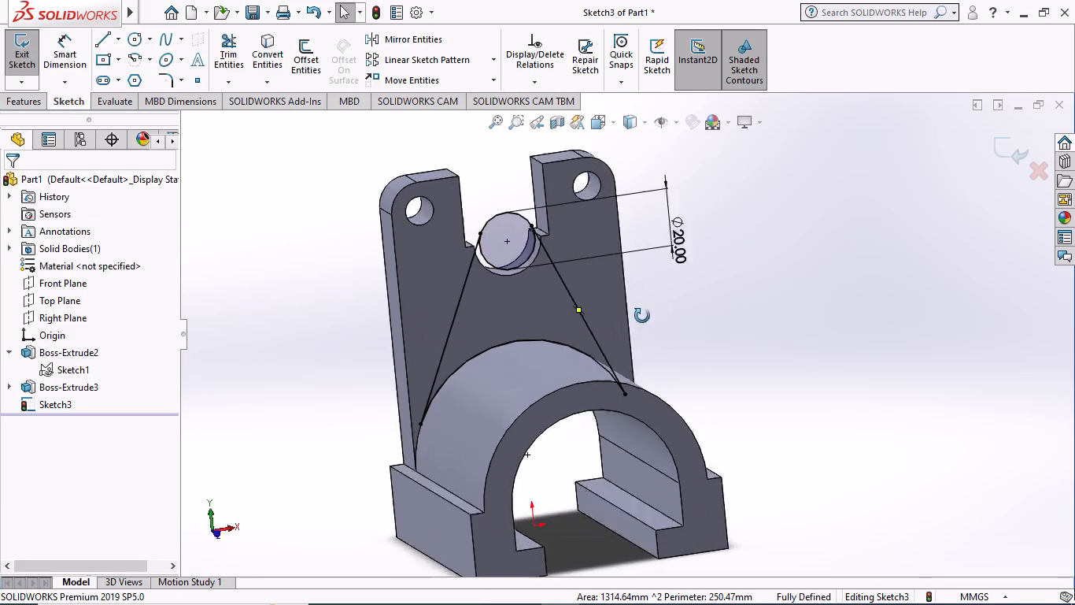
pyautogui.moveTo(642, 316); pyautogui.dragTo(652, 288, button='middle')
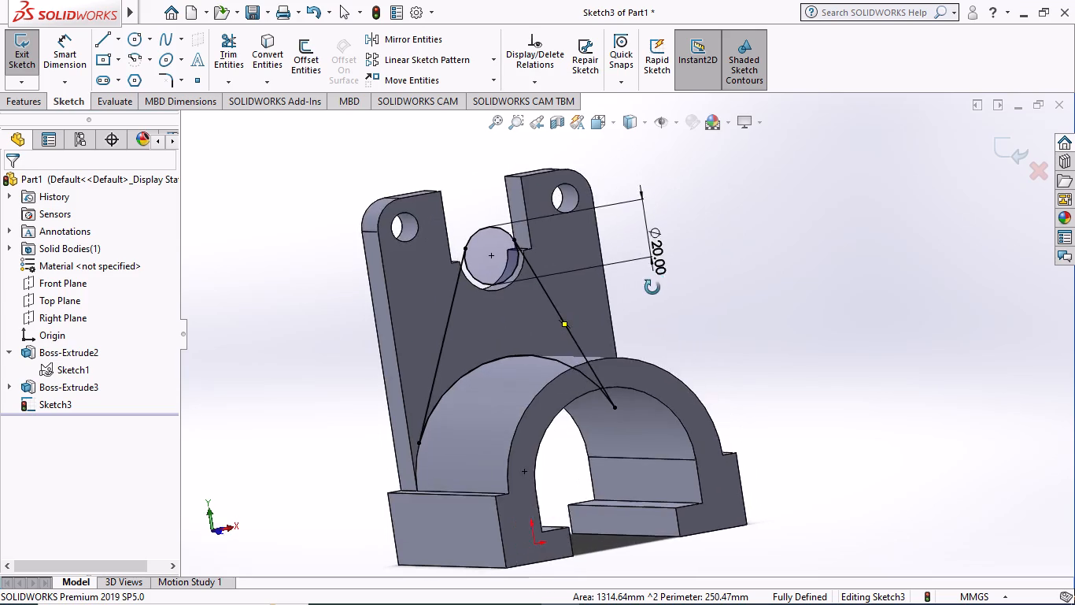
pyautogui.moveTo(652, 288); pyautogui.dragTo(633, 299, button='middle')
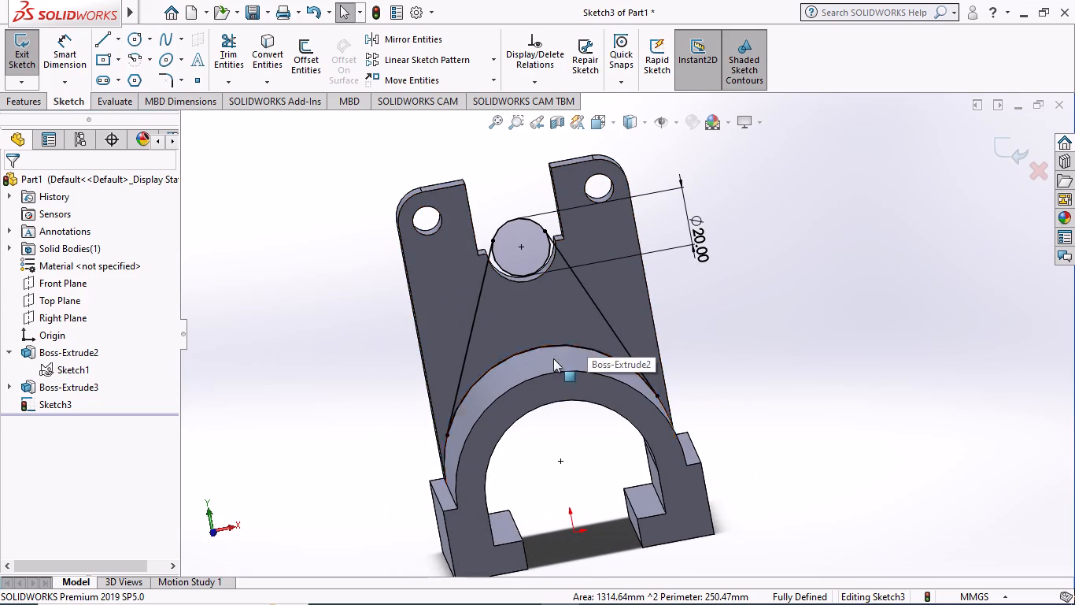
pyautogui.doubleClick(701, 239)
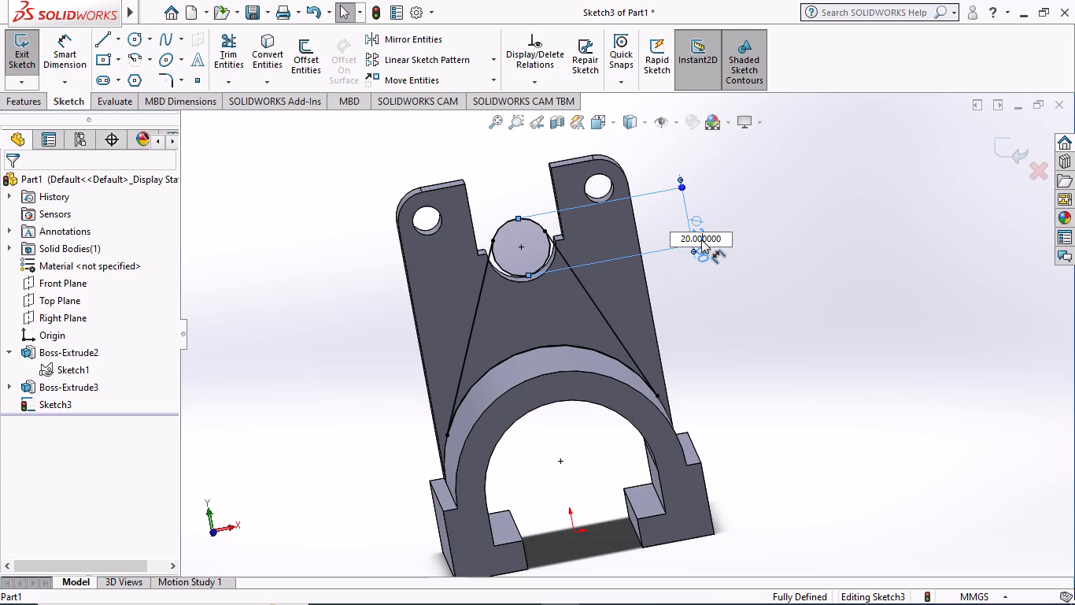
pyautogui.click(730, 273)
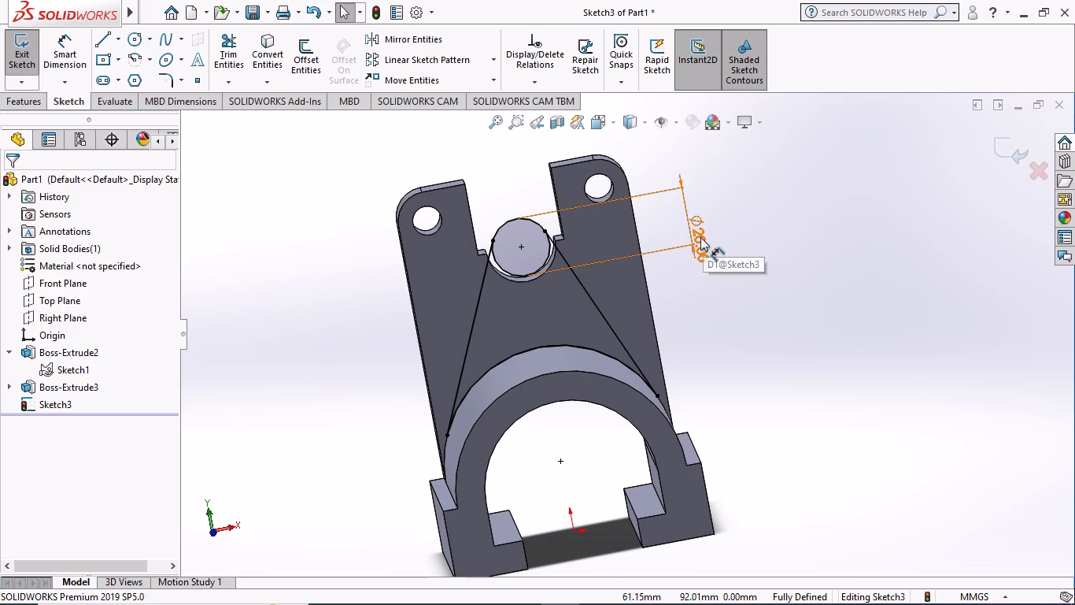
pyautogui.doubleClick(700, 237)
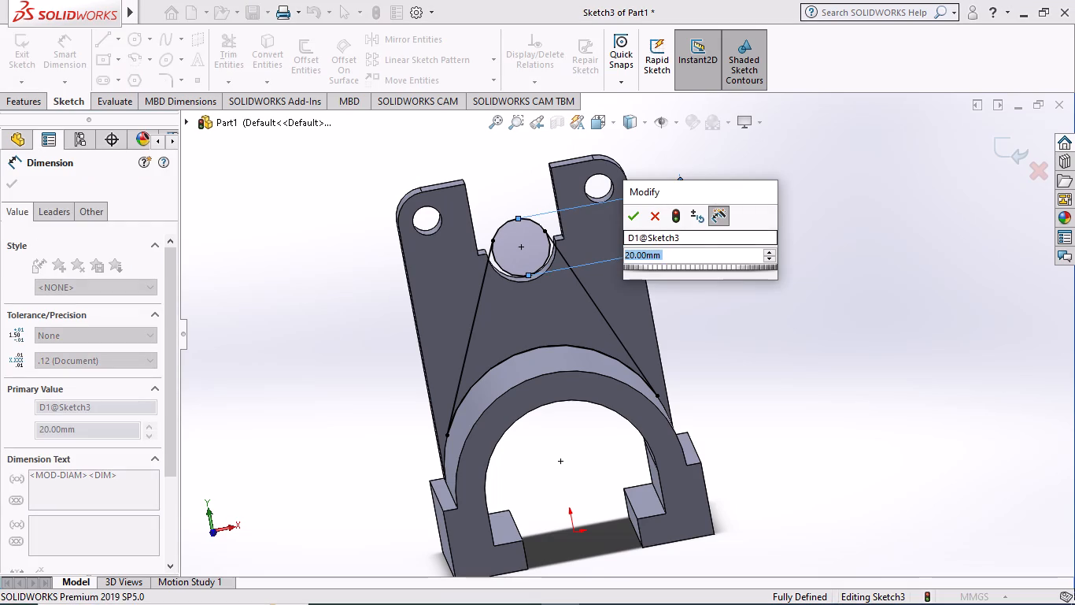
pyautogui.write('40')
pyautogui.press('Return')
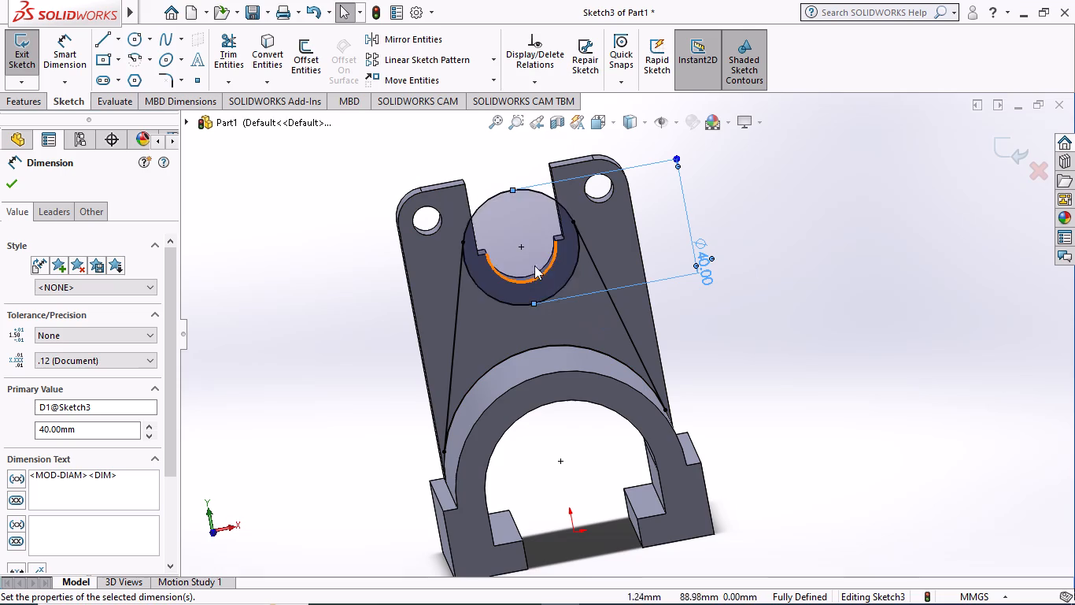
# Sketch a circle concentric with the 40 mm circle in the plate's notch and set its diameter to 20 mm.
pyautogui.click(132, 35)
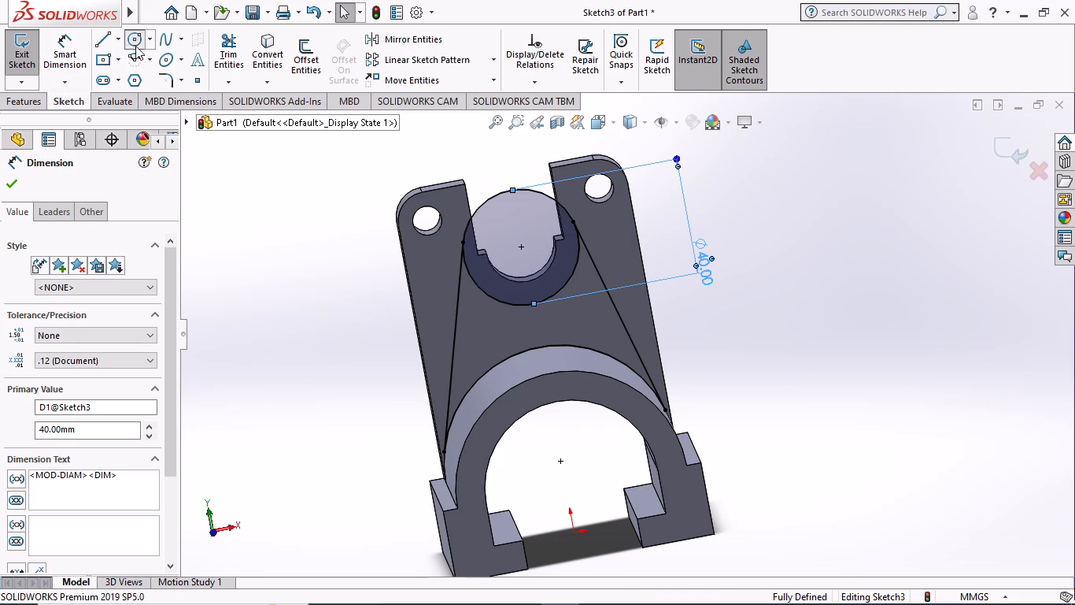
pyautogui.click(520, 245)
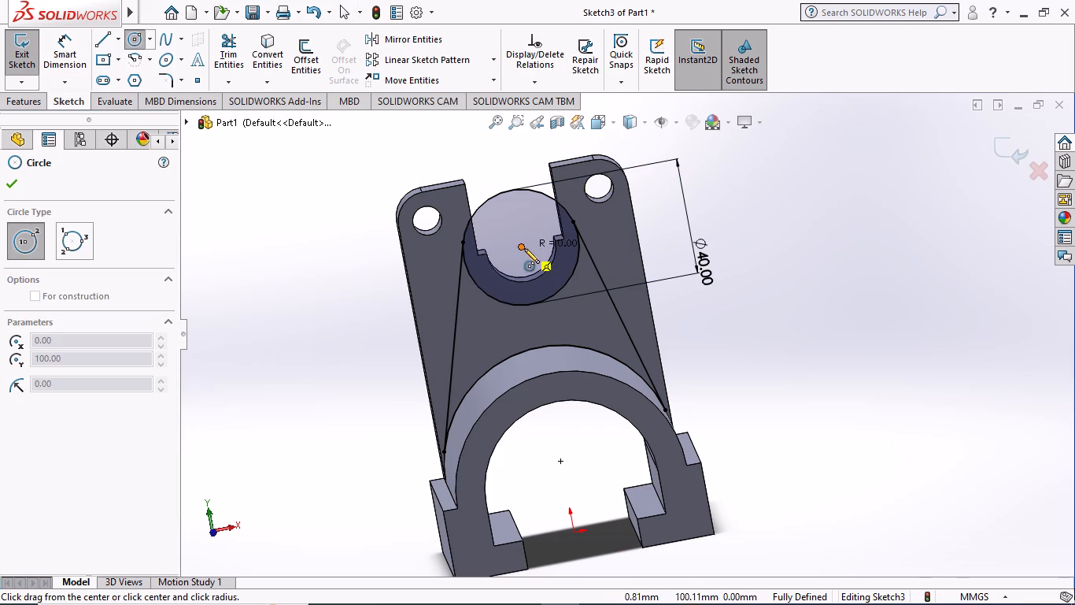
pyautogui.click(530, 269)
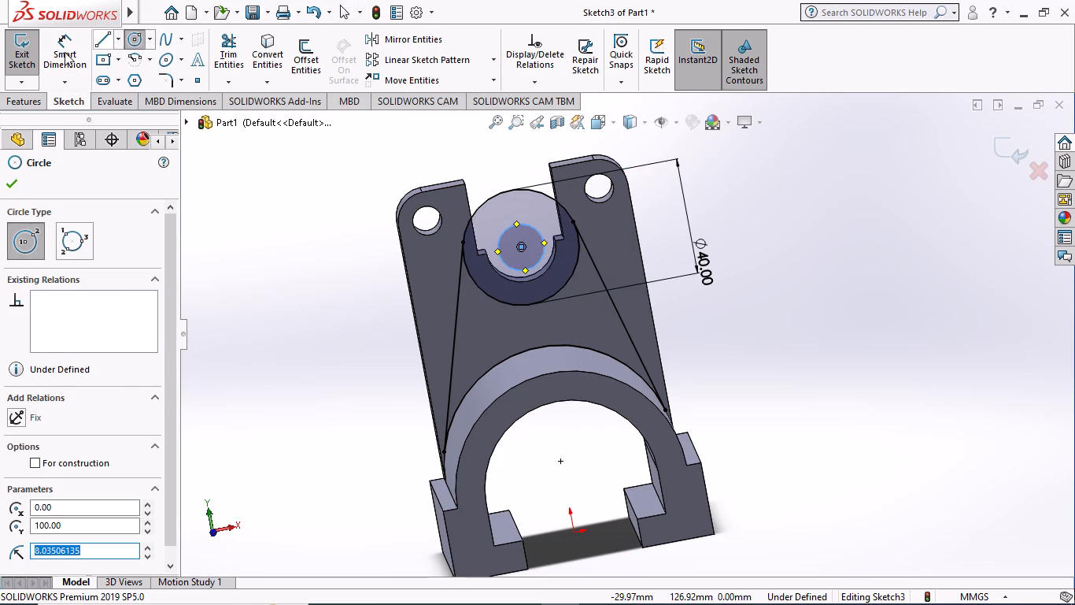
pyautogui.click(65, 52)
pyautogui.click(508, 227)
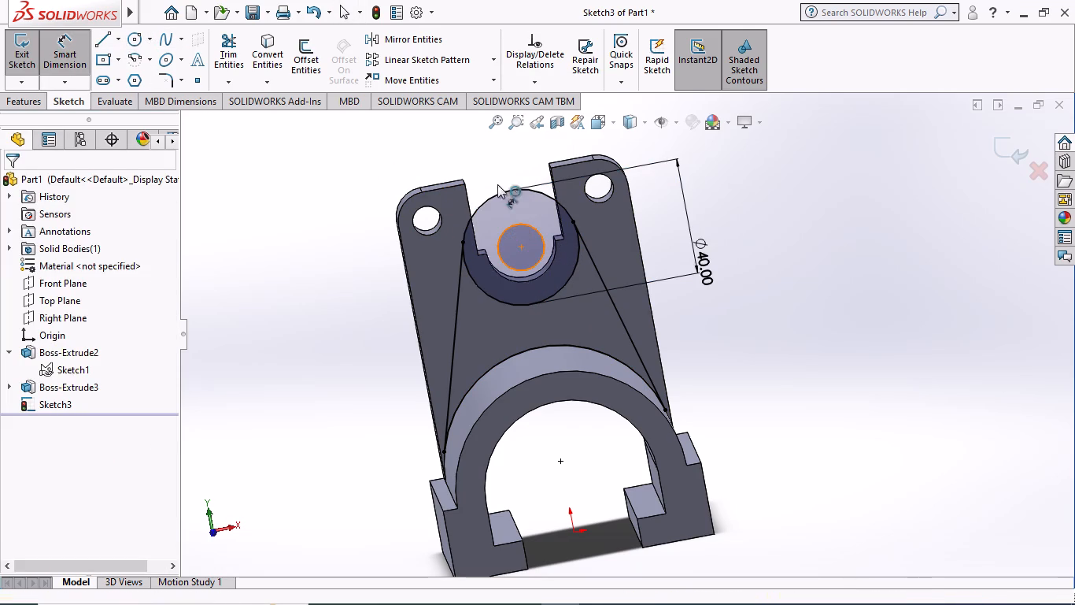
pyautogui.click(493, 161)
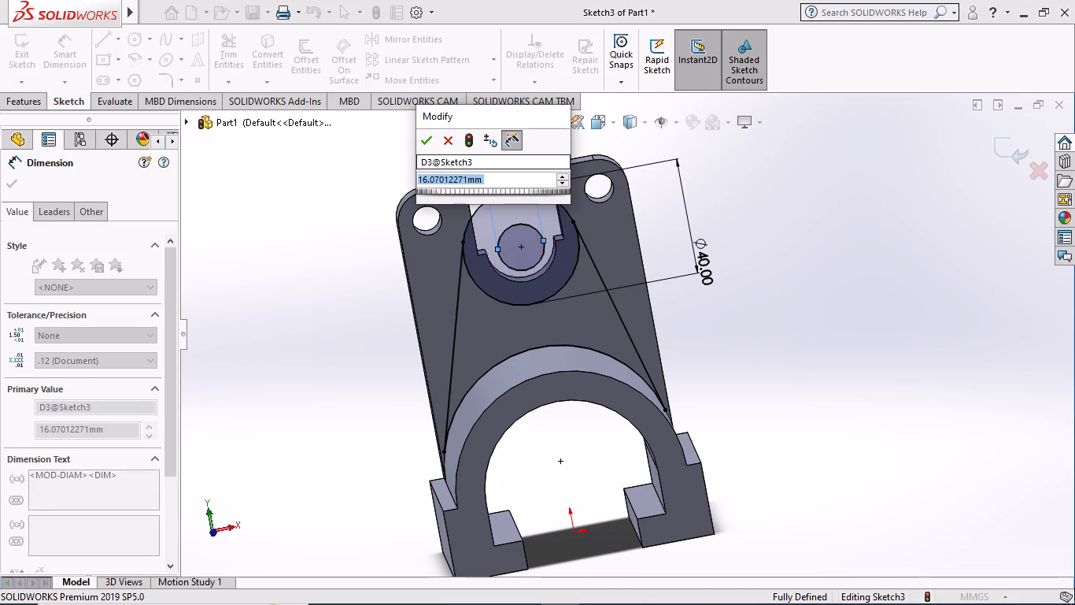
pyautogui.write('20')
pyautogui.press('Return')
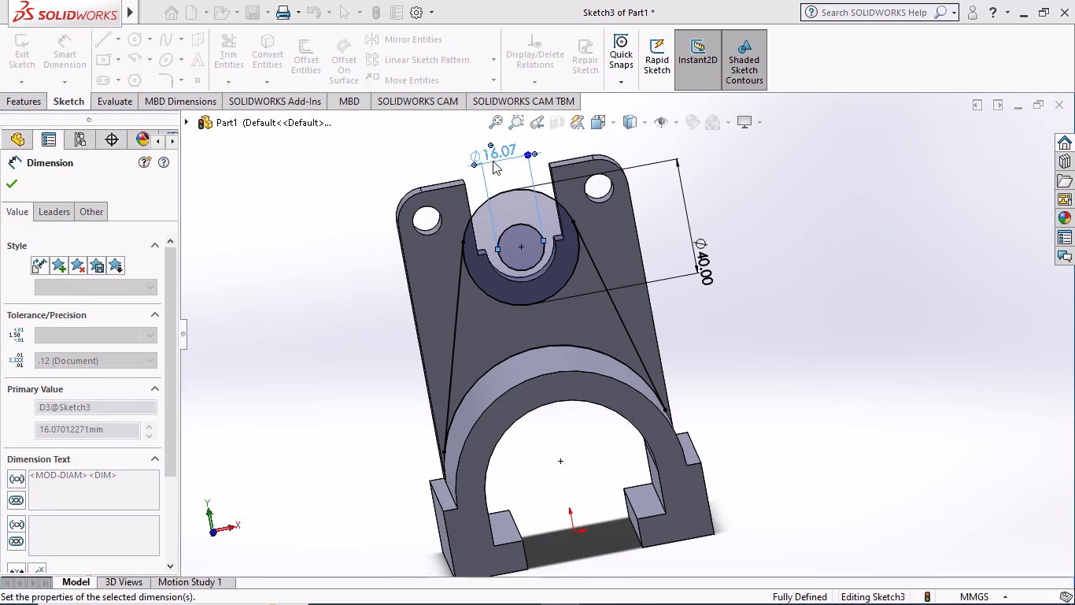
pyautogui.click(3, 184)
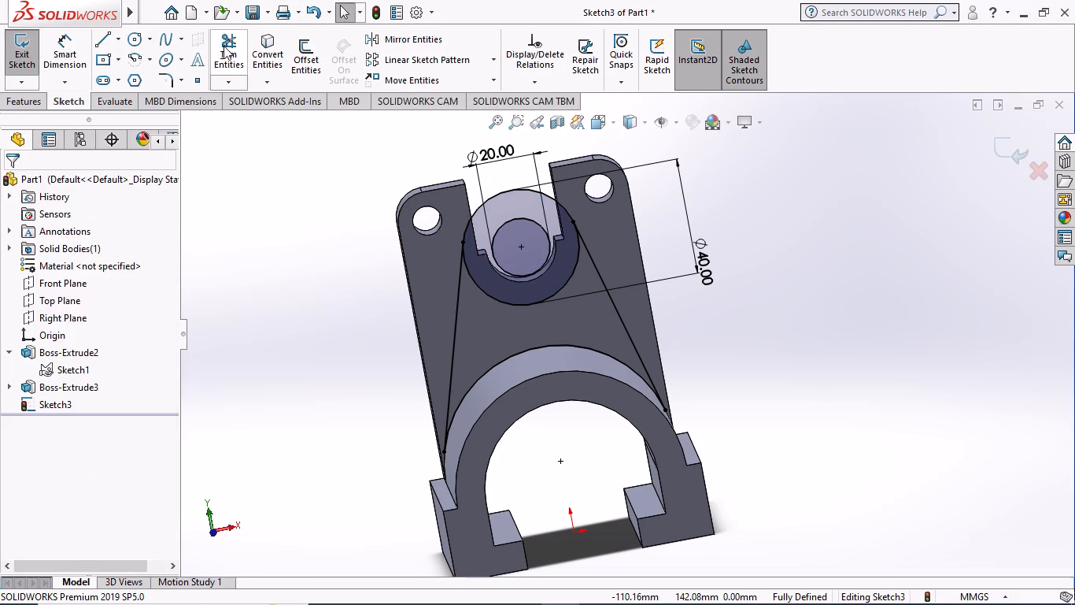
# Trim away the lower arc of the 40 mm circle between the two tangent lines.
pyautogui.click(224, 45)
pyautogui.click(482, 291)
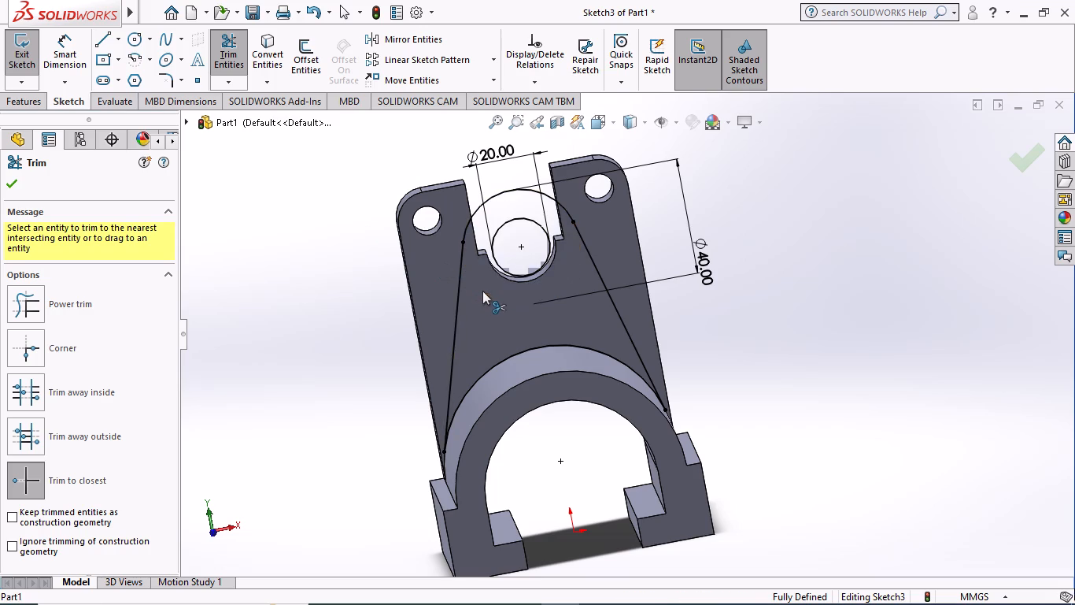
pyautogui.middleClick(332, 335)
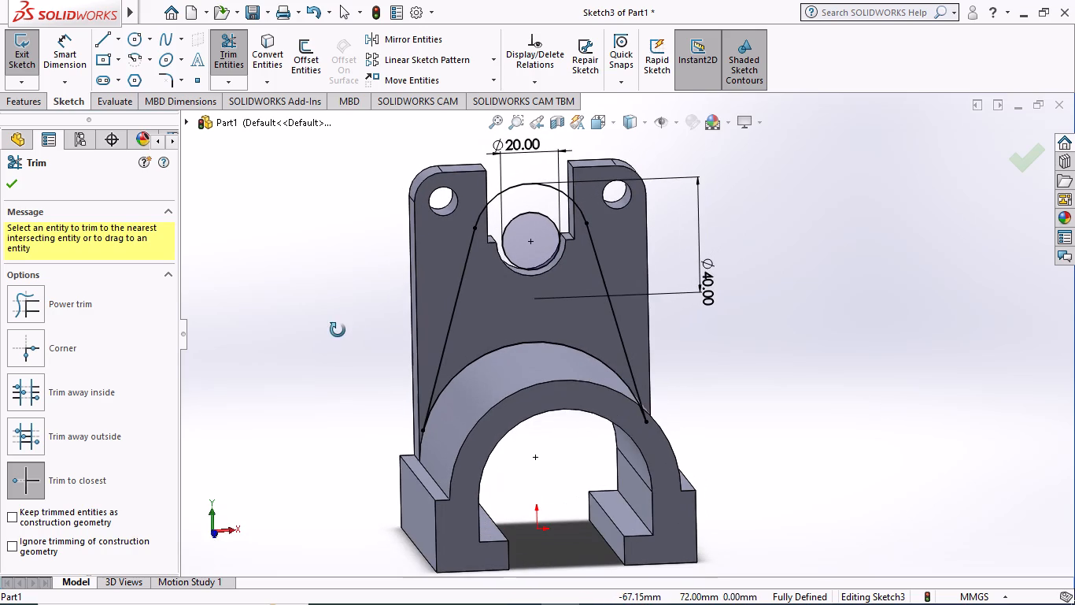
pyautogui.click(4, 179)
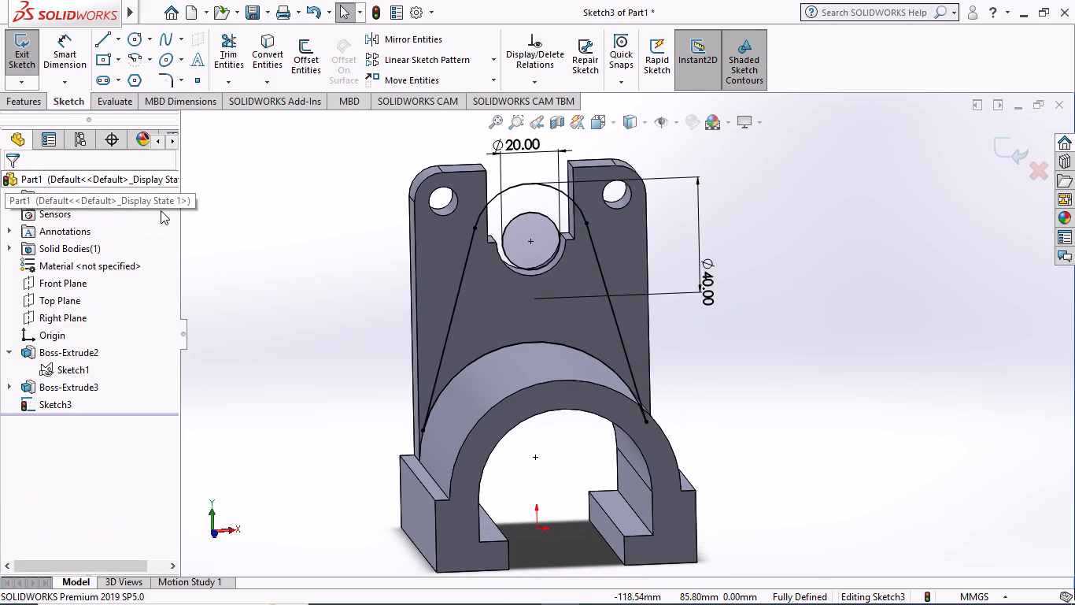
# Extrude the tangent-sided profile with its 20 mm hole as a blind boss 63 mm deep over the arched base, merging the result.
pyautogui.click(19, 100)
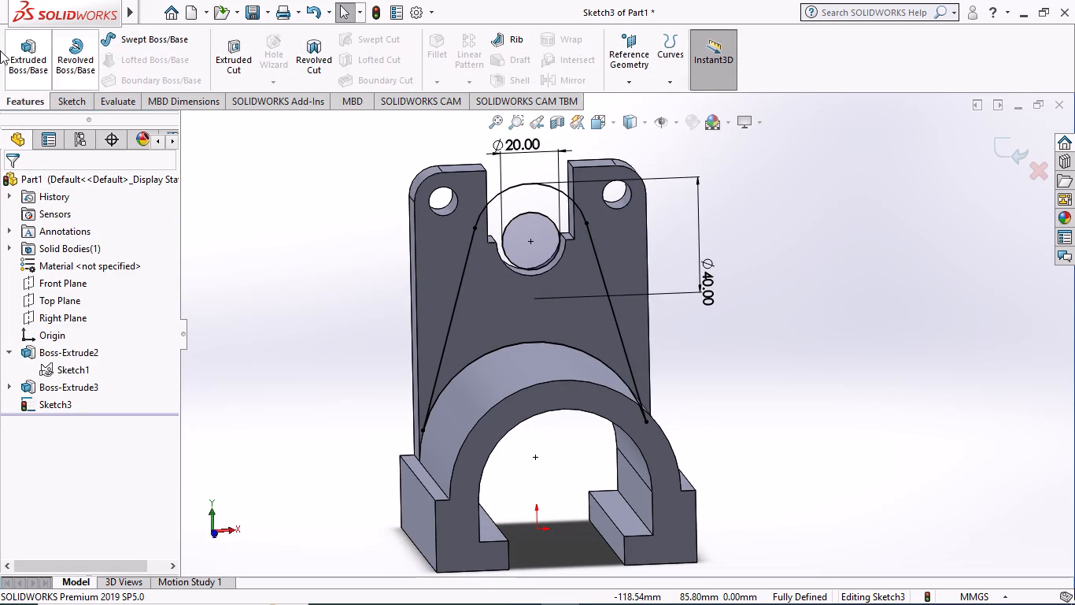
pyautogui.click(23, 54)
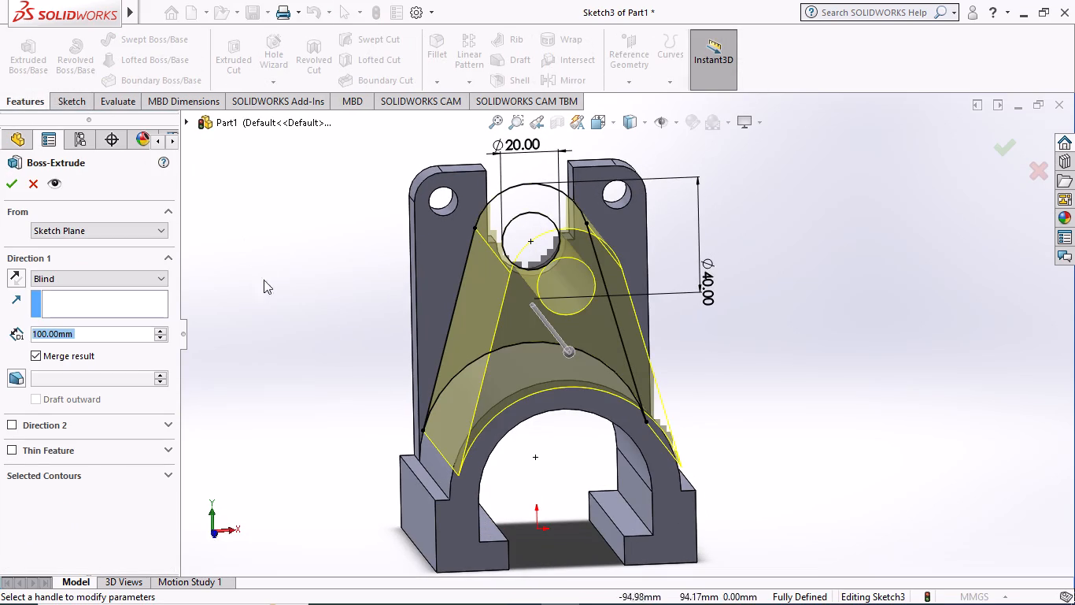
pyautogui.scroll(2, 265, 291)
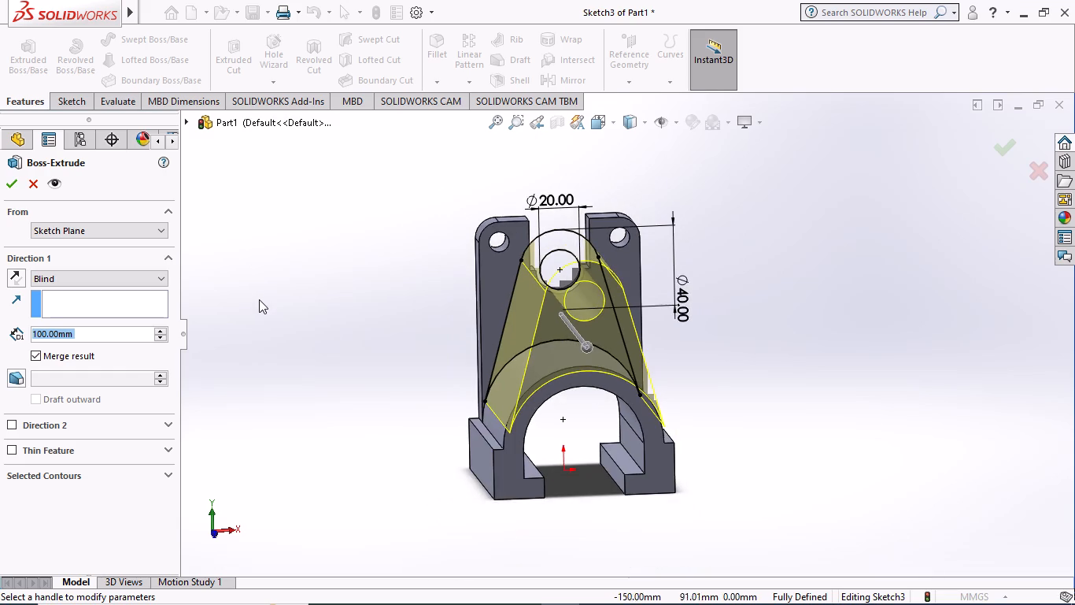
pyautogui.moveTo(261, 302); pyautogui.dragTo(339, 313, button='middle')
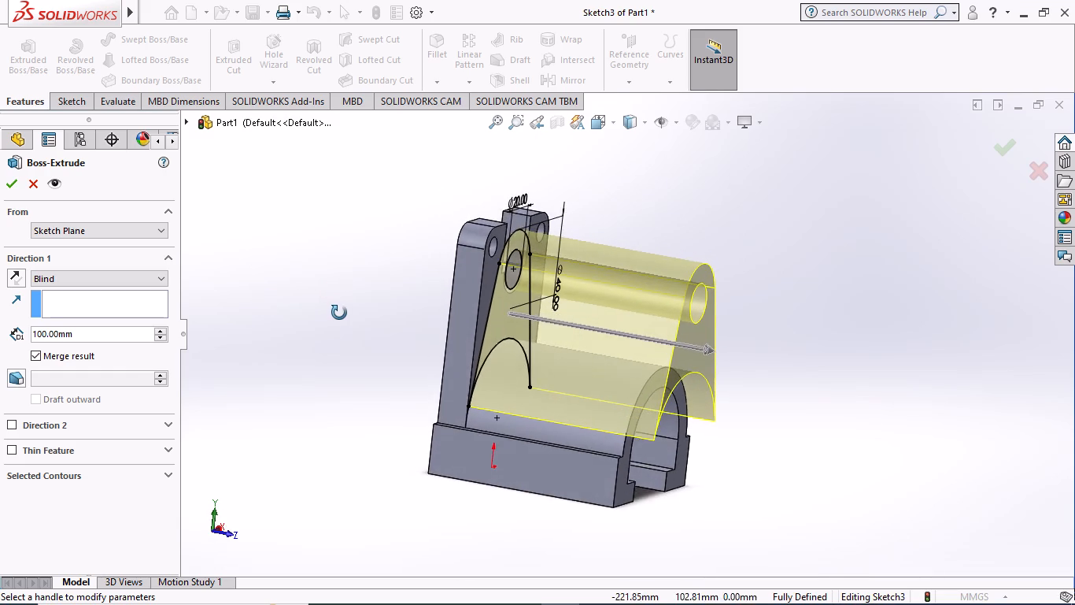
pyautogui.moveTo(339, 313); pyautogui.dragTo(345, 300, button='middle')
pyautogui.scroll(1, 345, 300)
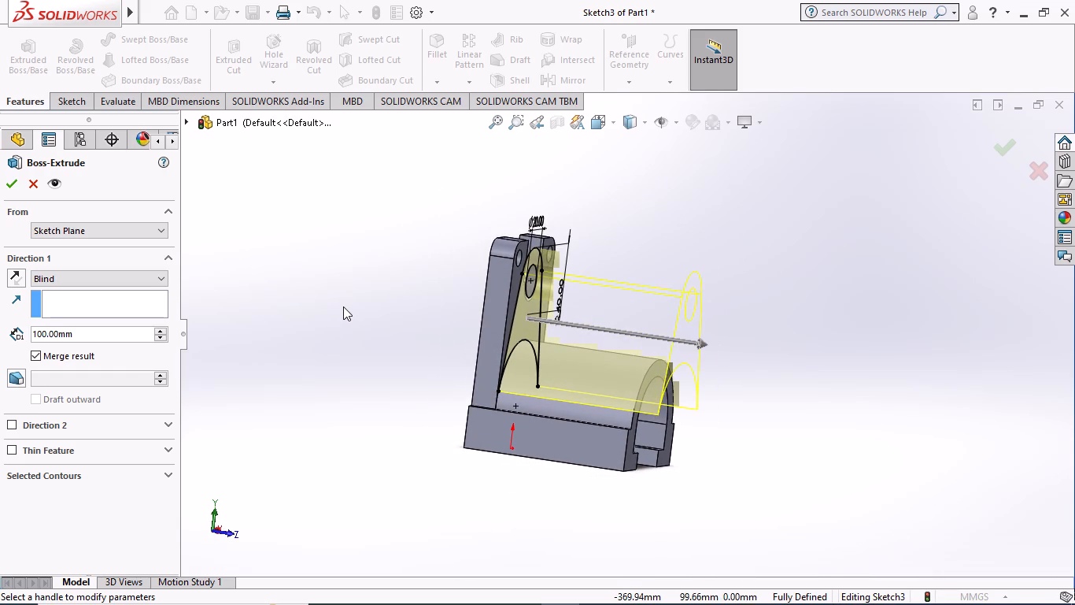
pyautogui.doubleClick(94, 335)
pyautogui.write('63')
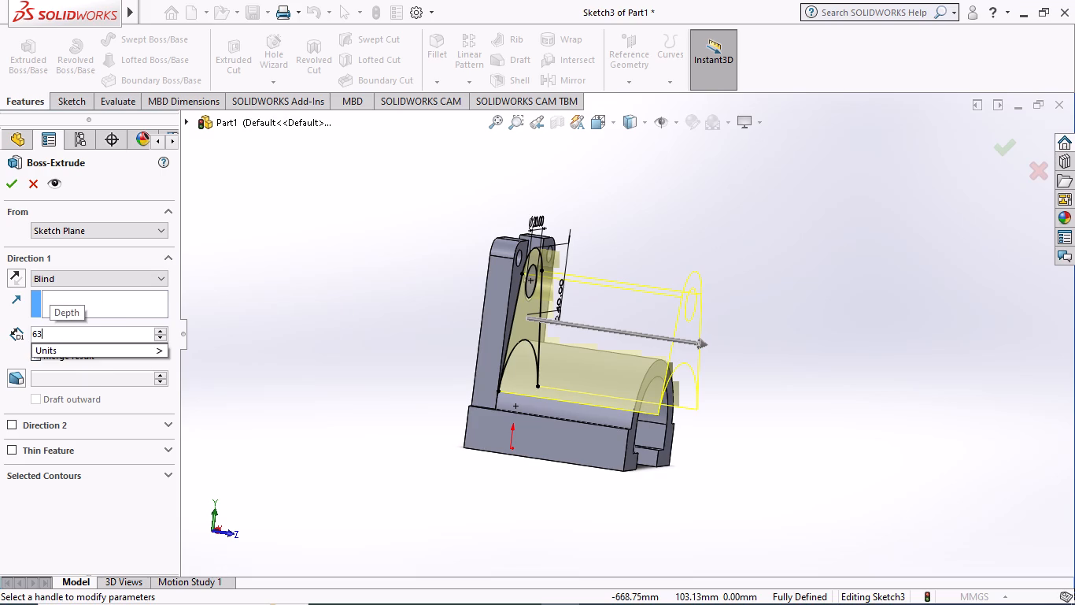
pyautogui.press('Return')
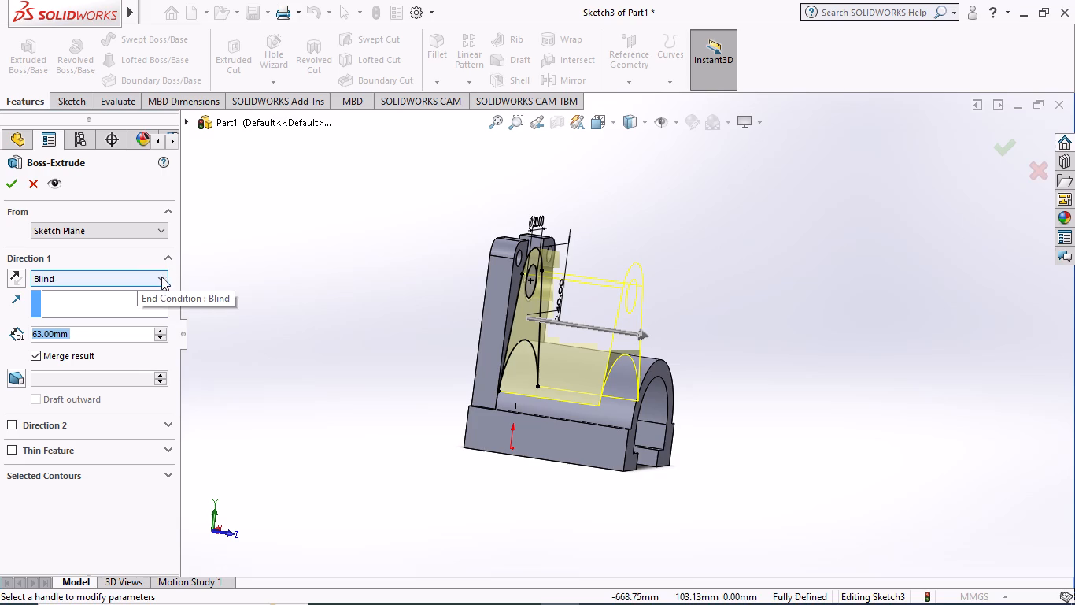
pyautogui.click(13, 184)
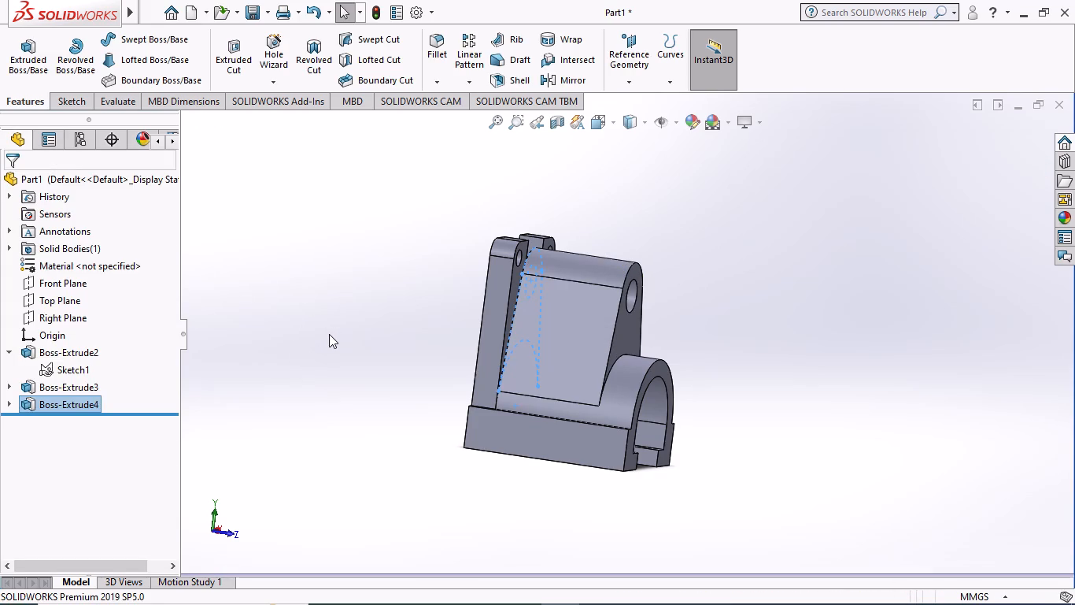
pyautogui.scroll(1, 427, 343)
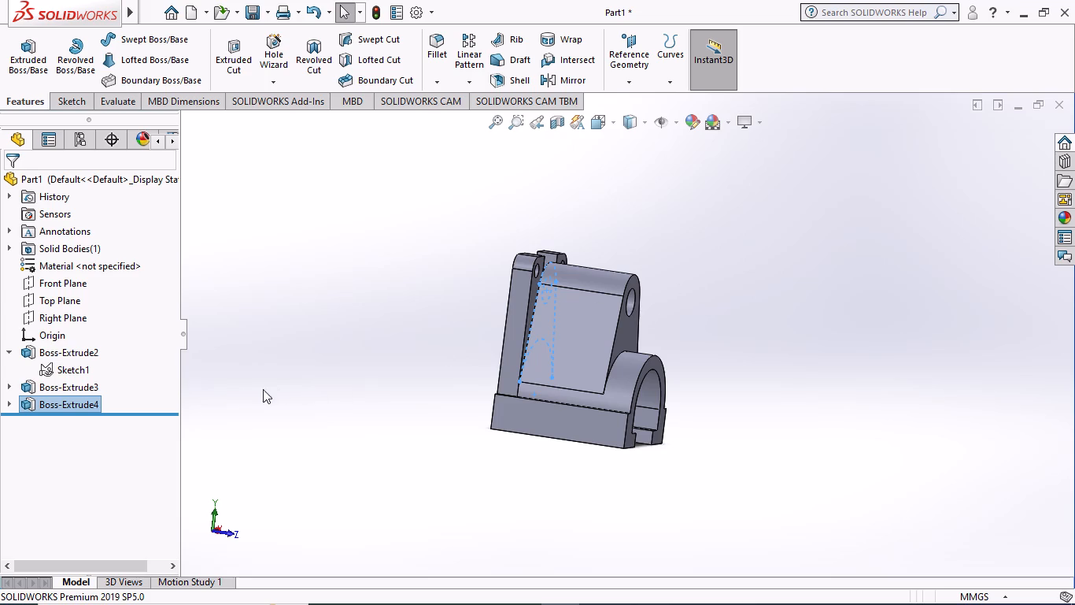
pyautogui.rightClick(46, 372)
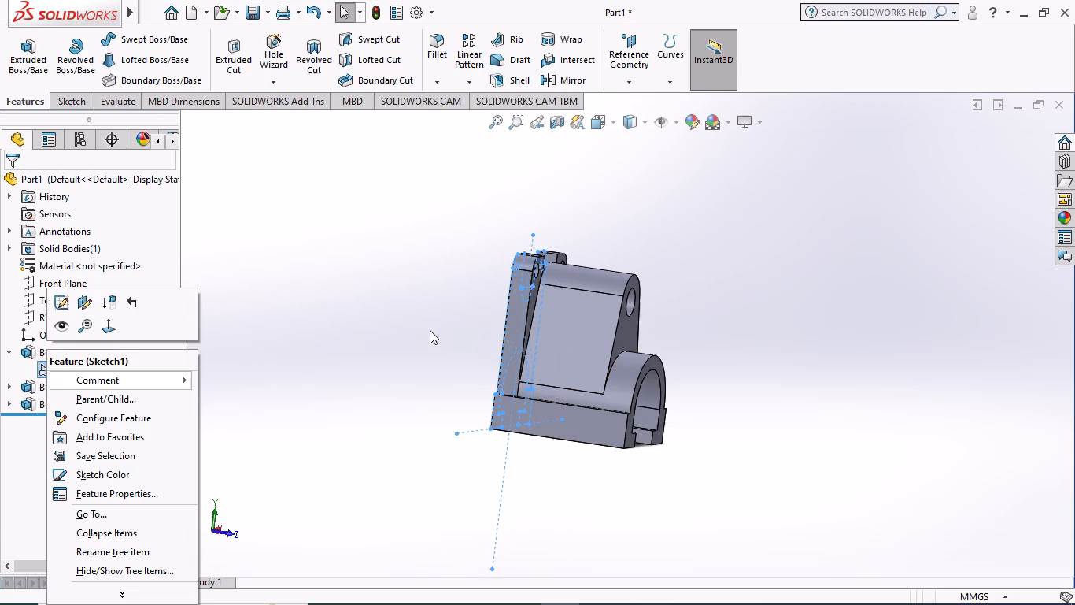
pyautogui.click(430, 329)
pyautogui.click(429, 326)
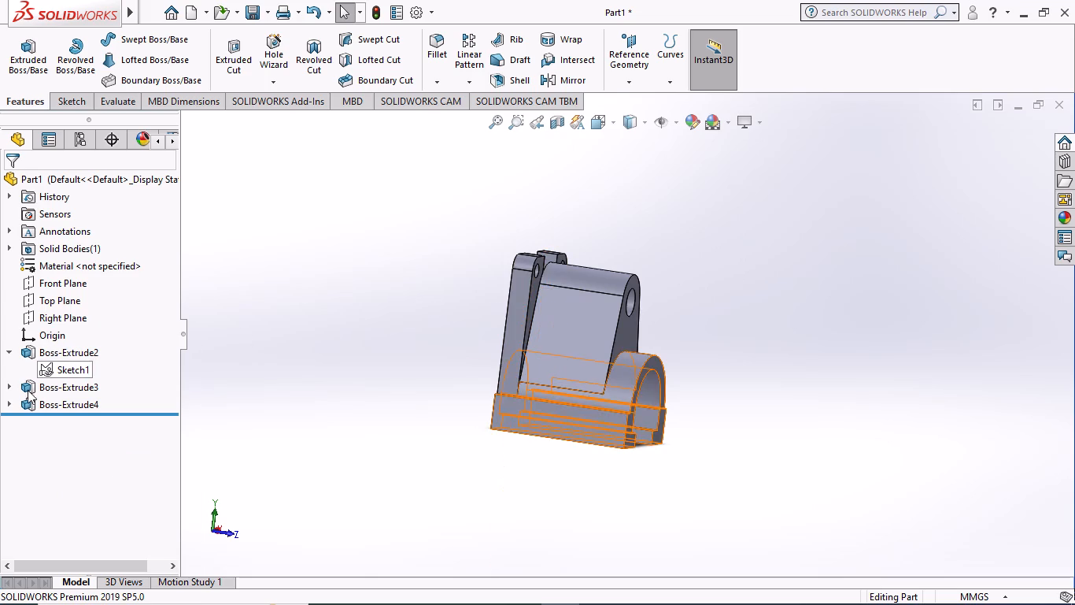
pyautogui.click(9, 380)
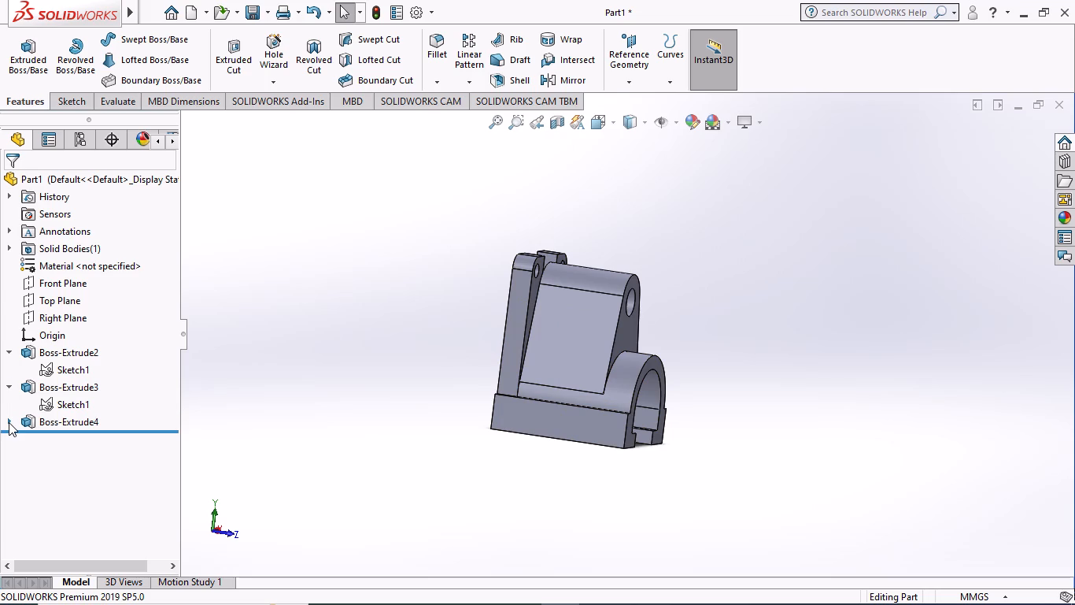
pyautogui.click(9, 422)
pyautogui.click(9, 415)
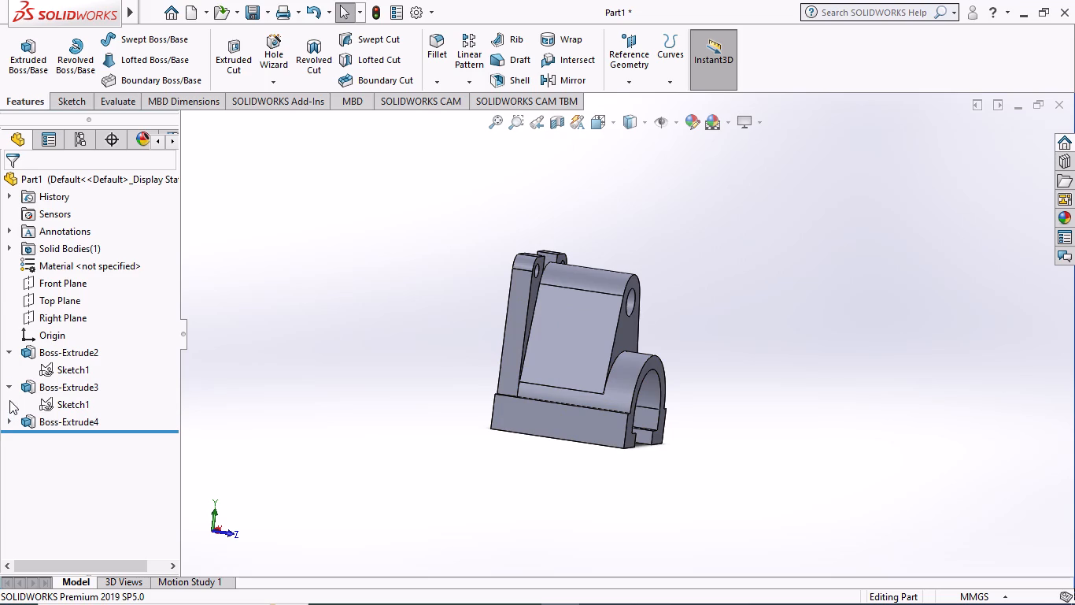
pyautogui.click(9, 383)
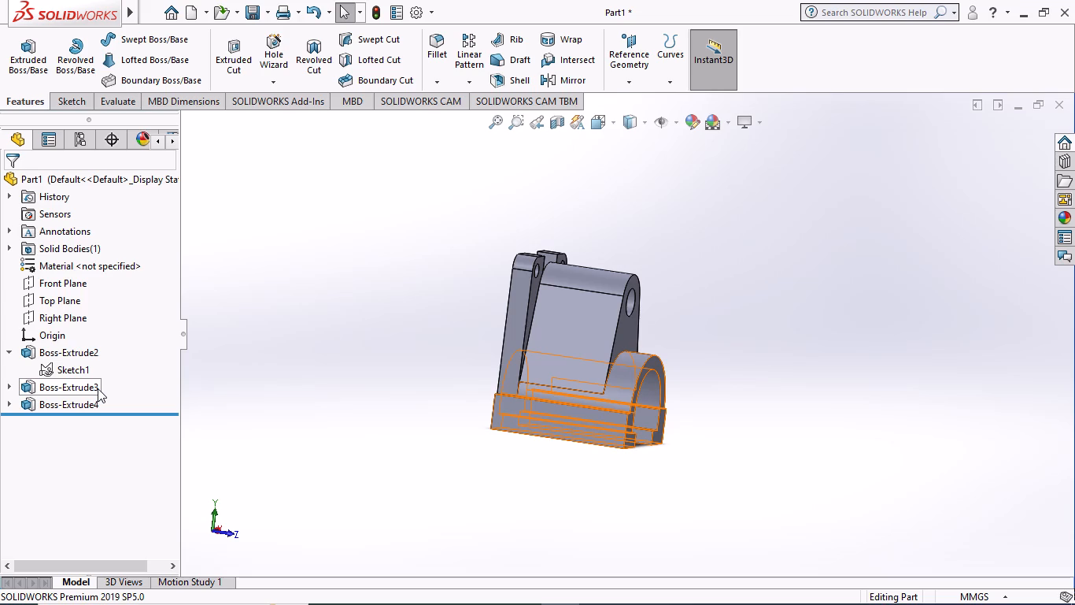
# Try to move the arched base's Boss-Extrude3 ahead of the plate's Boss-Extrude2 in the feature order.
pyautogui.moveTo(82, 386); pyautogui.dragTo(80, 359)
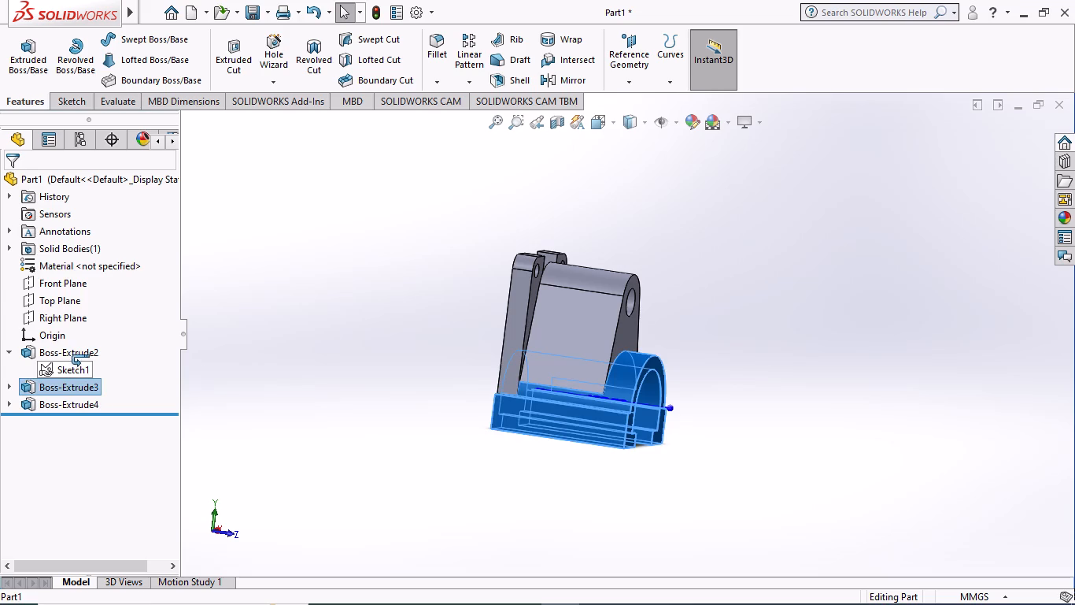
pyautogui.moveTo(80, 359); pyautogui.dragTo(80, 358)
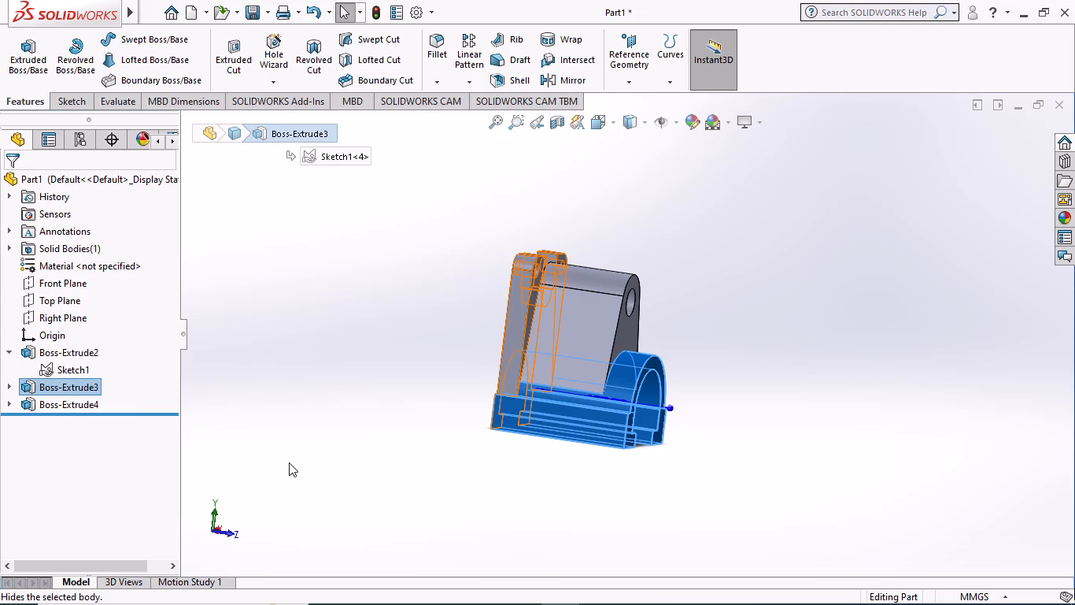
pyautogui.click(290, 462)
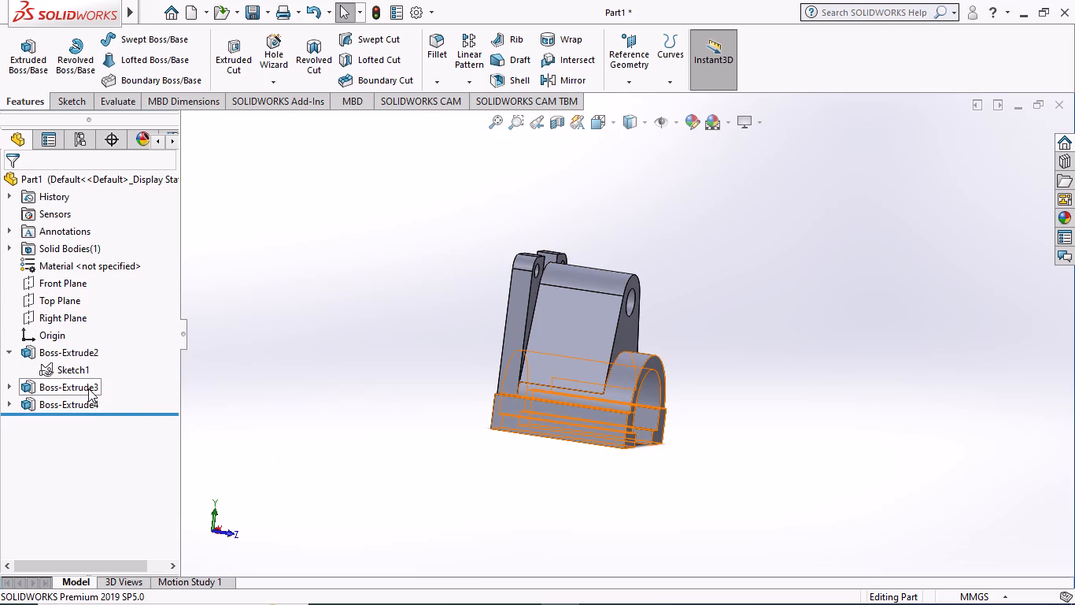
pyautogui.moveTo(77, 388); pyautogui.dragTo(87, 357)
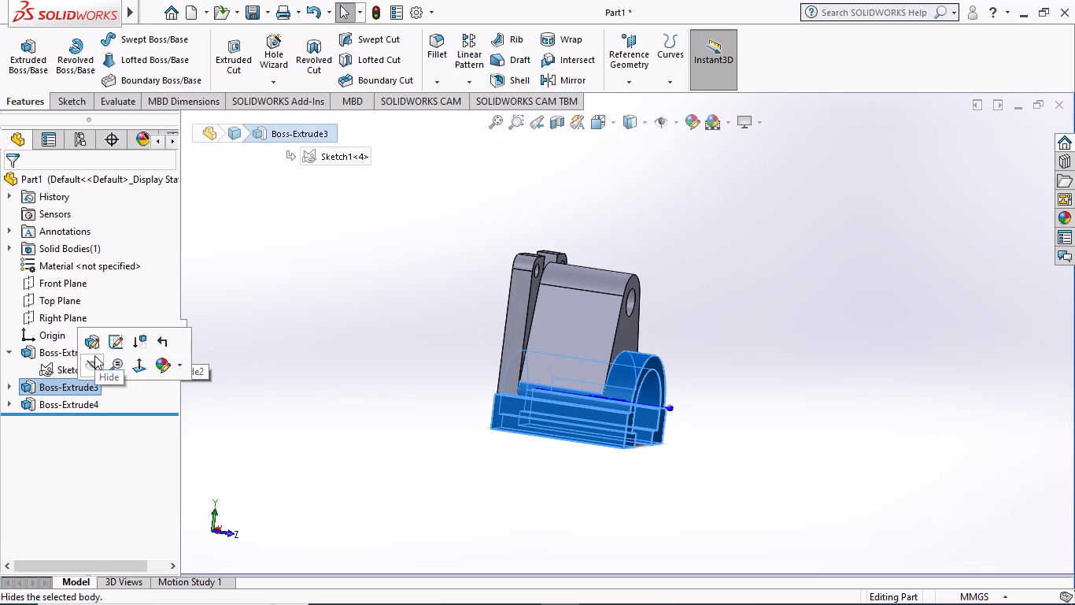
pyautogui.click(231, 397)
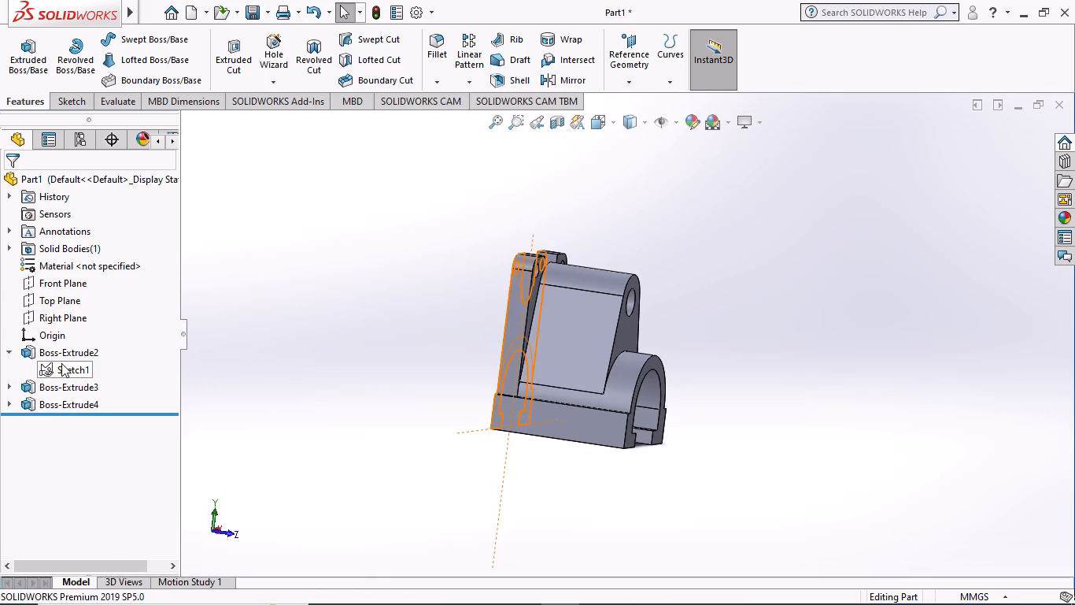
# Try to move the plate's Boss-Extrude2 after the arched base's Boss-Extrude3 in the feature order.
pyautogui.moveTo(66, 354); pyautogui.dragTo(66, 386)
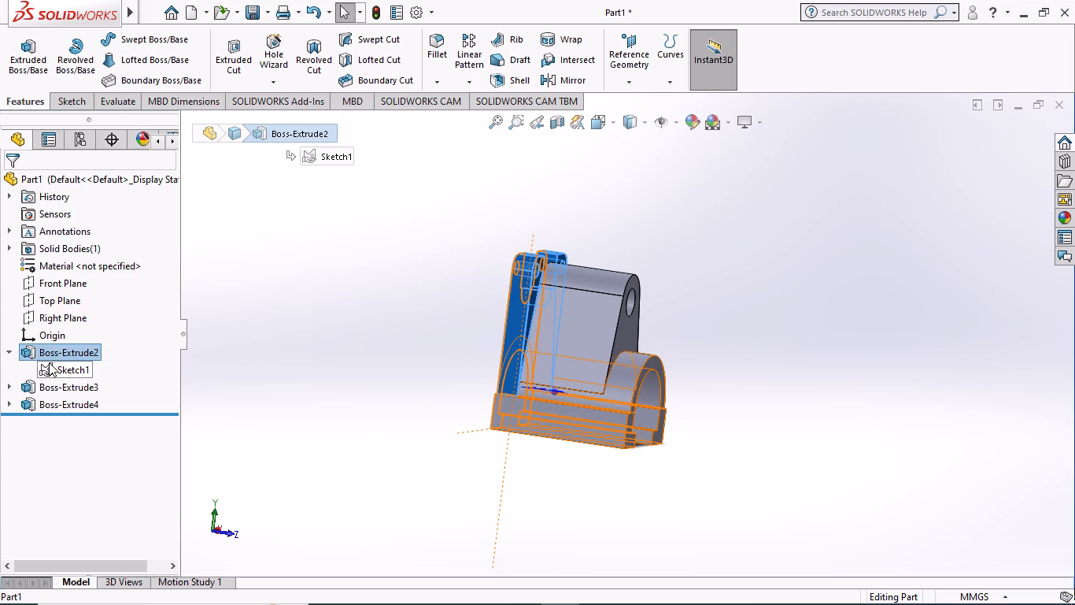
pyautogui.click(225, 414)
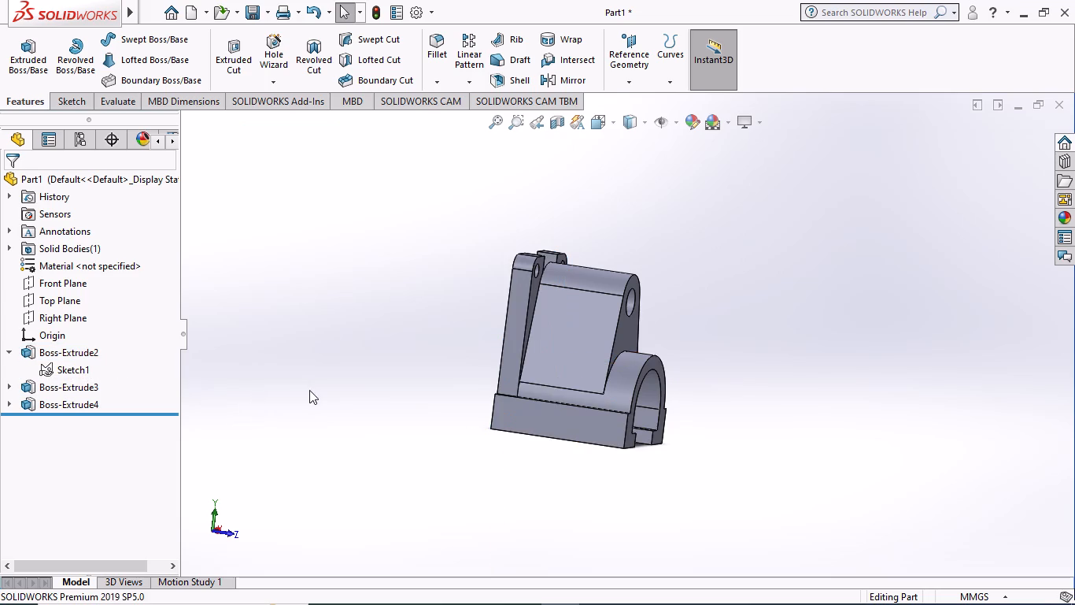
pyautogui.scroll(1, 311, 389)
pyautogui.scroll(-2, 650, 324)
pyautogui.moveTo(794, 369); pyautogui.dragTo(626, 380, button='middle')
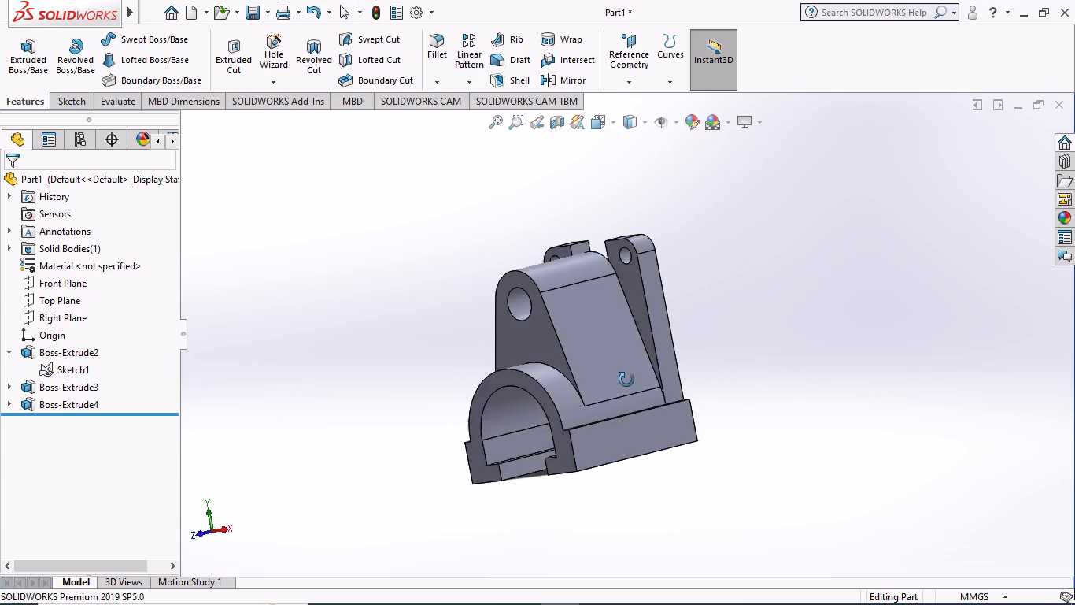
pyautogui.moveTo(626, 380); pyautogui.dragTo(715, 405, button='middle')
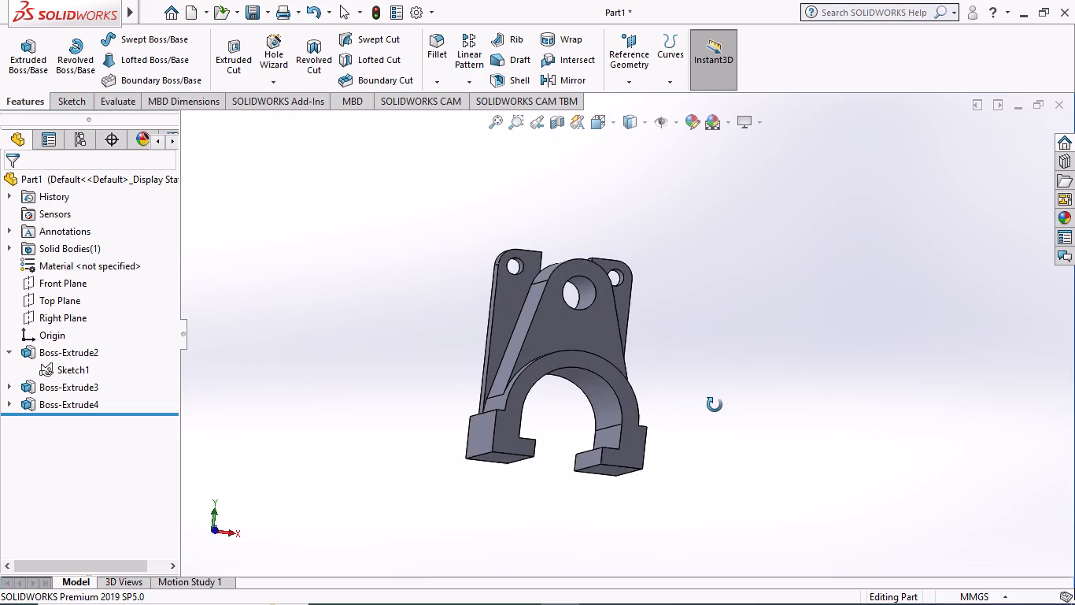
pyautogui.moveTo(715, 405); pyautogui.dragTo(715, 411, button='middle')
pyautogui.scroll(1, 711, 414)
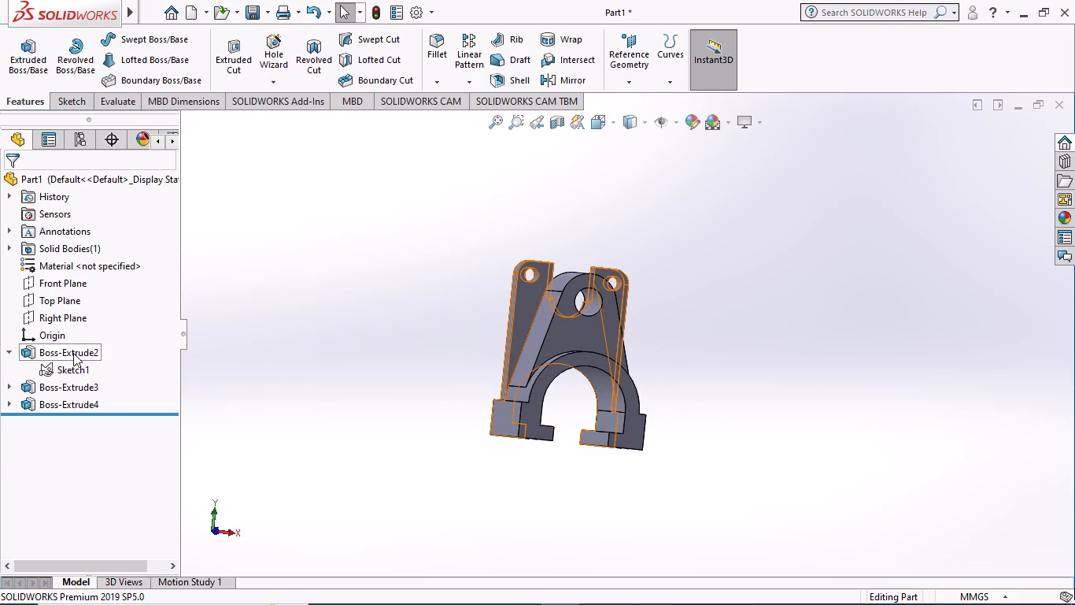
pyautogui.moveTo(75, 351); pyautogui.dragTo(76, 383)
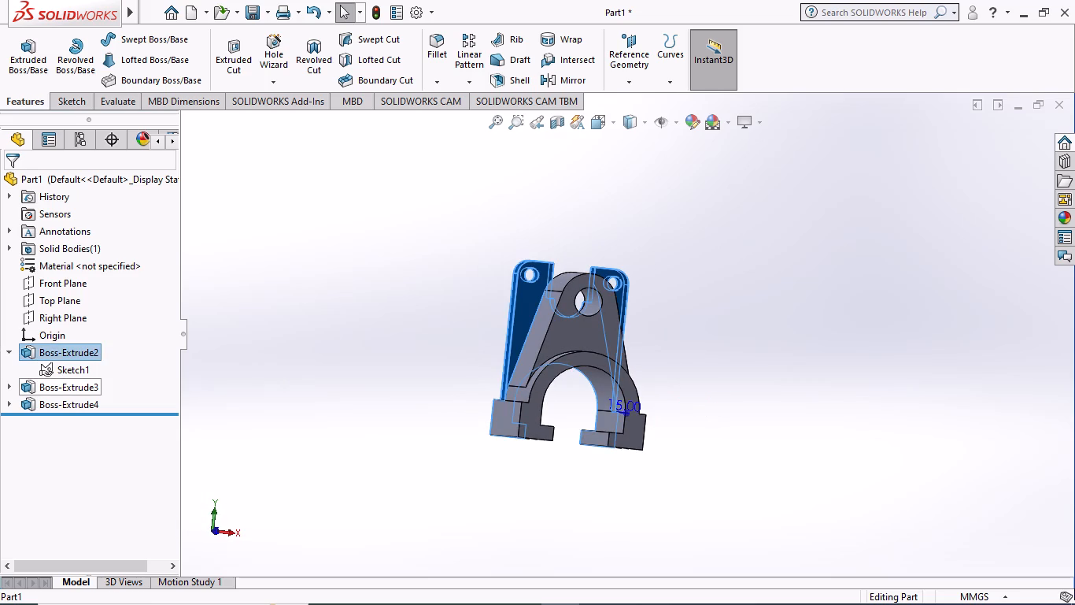
# Examine the dimensions of Sketch1 behind the plate's Boss-Extrude2.
pyautogui.moveTo(76, 383); pyautogui.dragTo(76, 385)
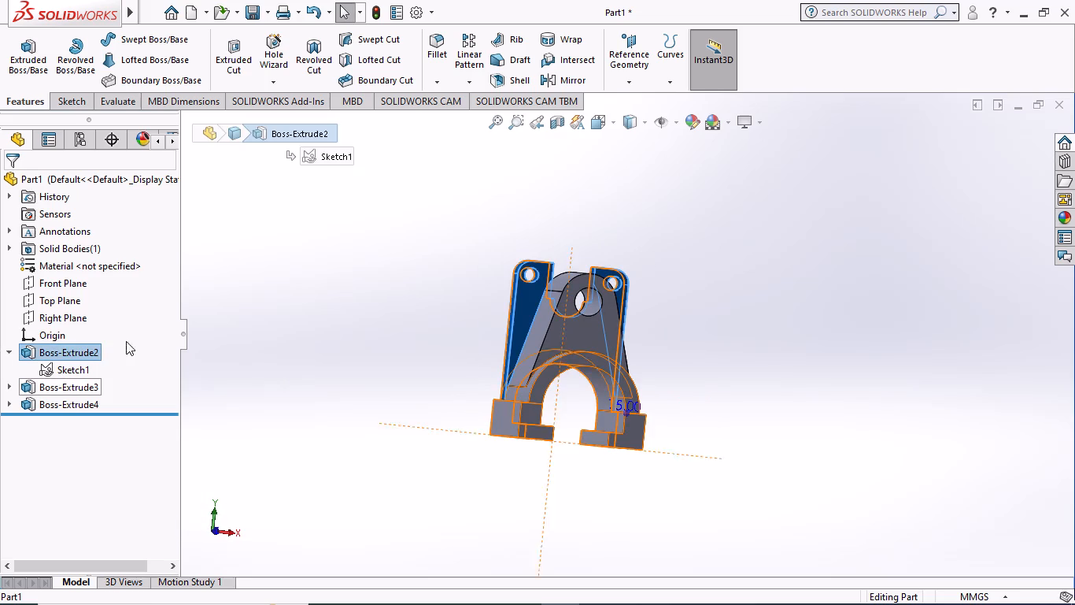
pyautogui.click(334, 158)
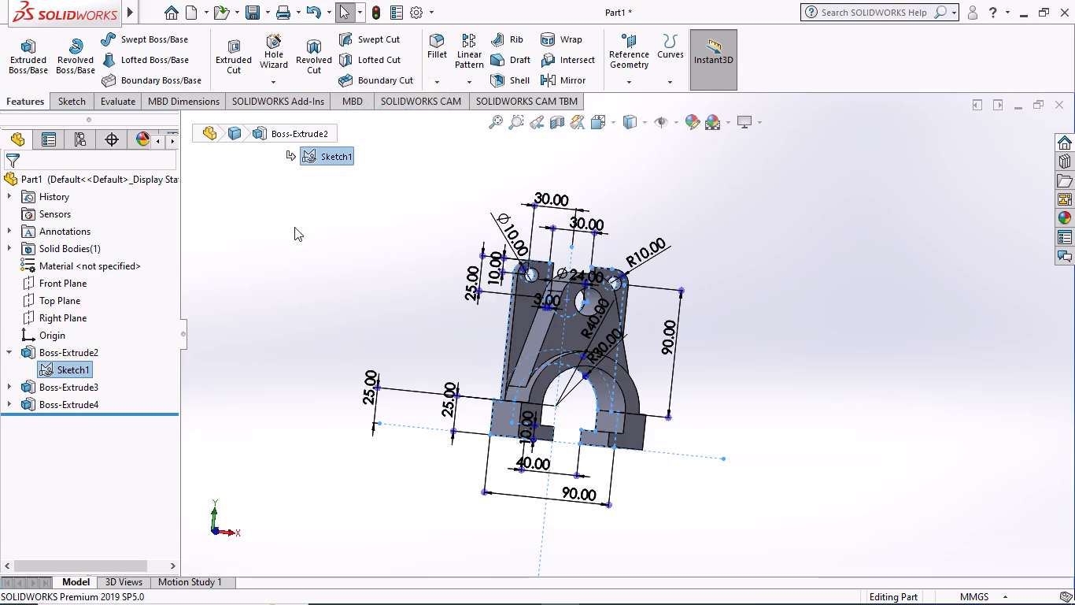
pyautogui.click(284, 275)
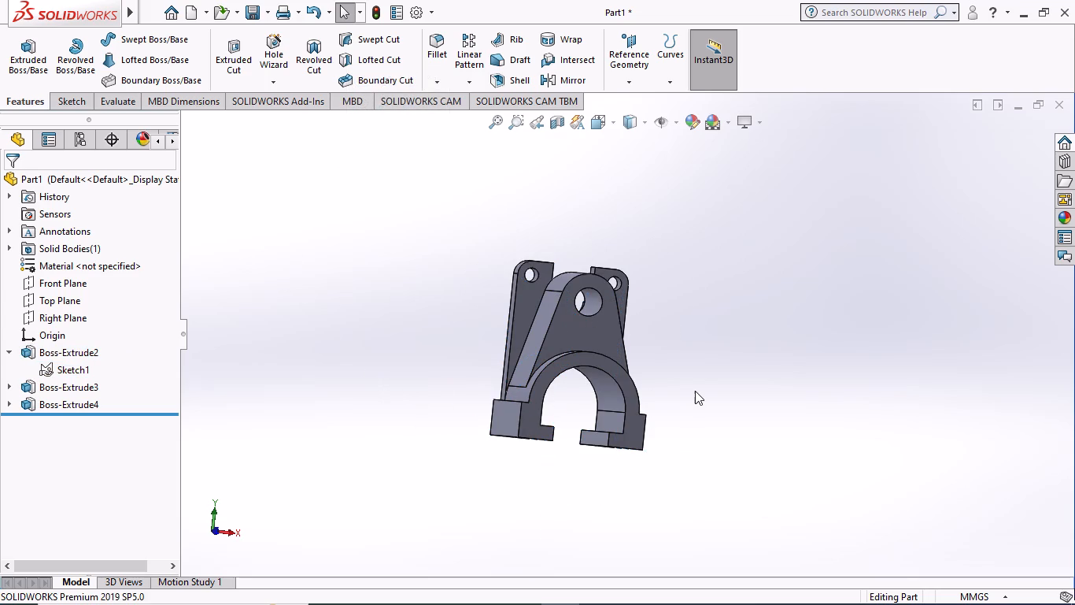
# Inspect the whole bracket from the front, back, sides and underside, including the support, the arched base and the notched plate.
pyautogui.moveTo(695, 391); pyautogui.dragTo(589, 448, button='middle')
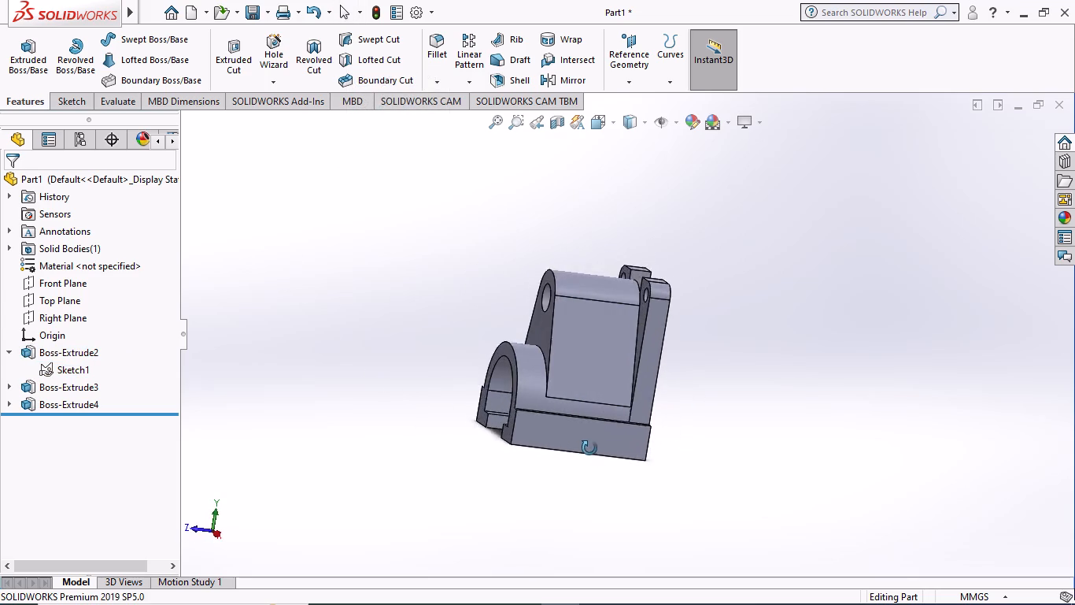
pyautogui.moveTo(589, 448); pyautogui.dragTo(647, 483, button='middle')
pyautogui.middleClick(685, 477)
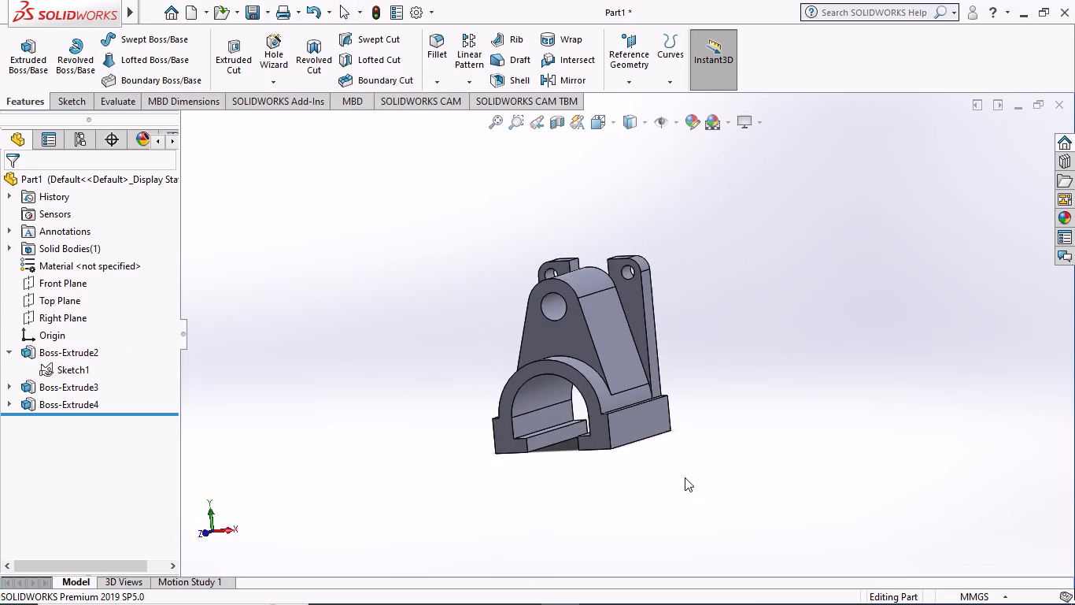
pyautogui.moveTo(685, 477); pyautogui.dragTo(722, 423, button='middle')
pyautogui.scroll(1, 609, 369)
pyautogui.scroll(-2, 629, 317)
pyautogui.middleClick(629, 317)
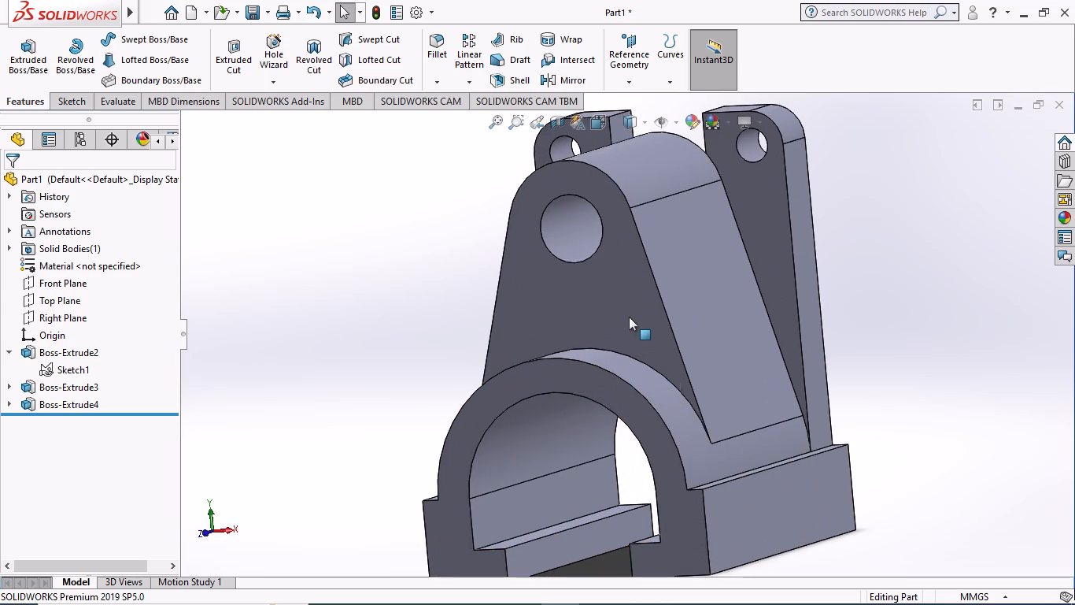
pyautogui.scroll(-3, 629, 317)
pyautogui.scroll(5, 629, 317)
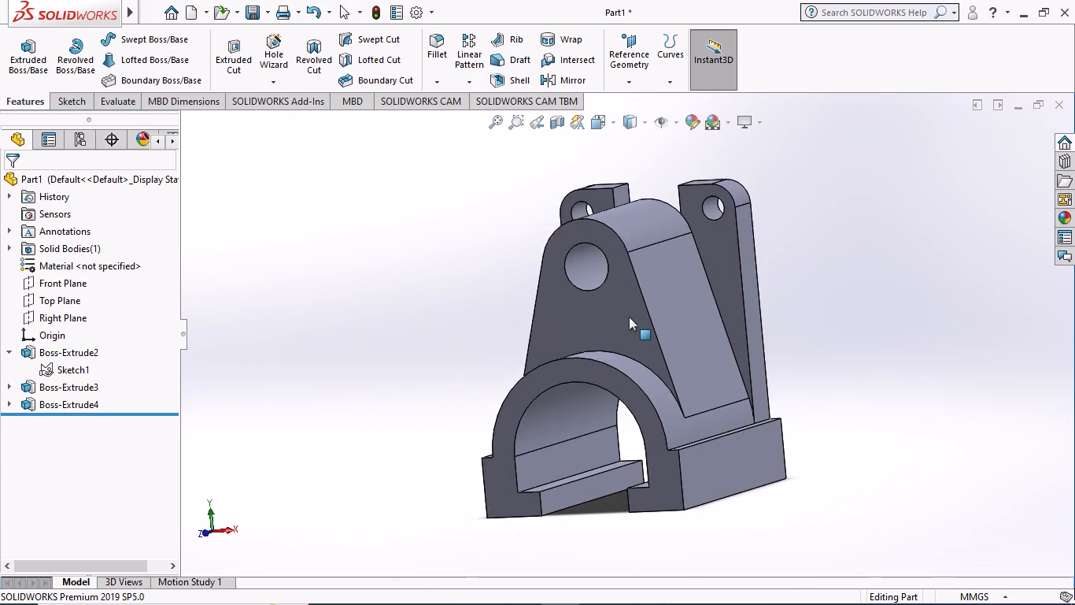
pyautogui.scroll(1, 622, 318)
pyautogui.click(434, 295)
pyautogui.scroll(1, 435, 295)
pyautogui.moveTo(435, 295); pyautogui.dragTo(456, 300, button='middle')
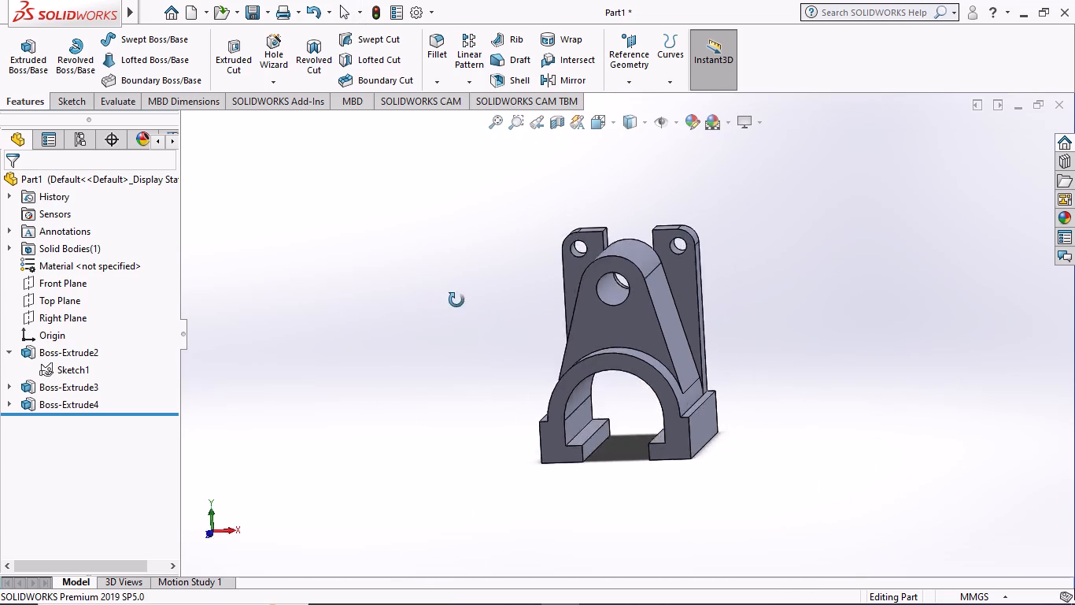
pyautogui.moveTo(456, 300); pyautogui.dragTo(267, 458, button='middle')
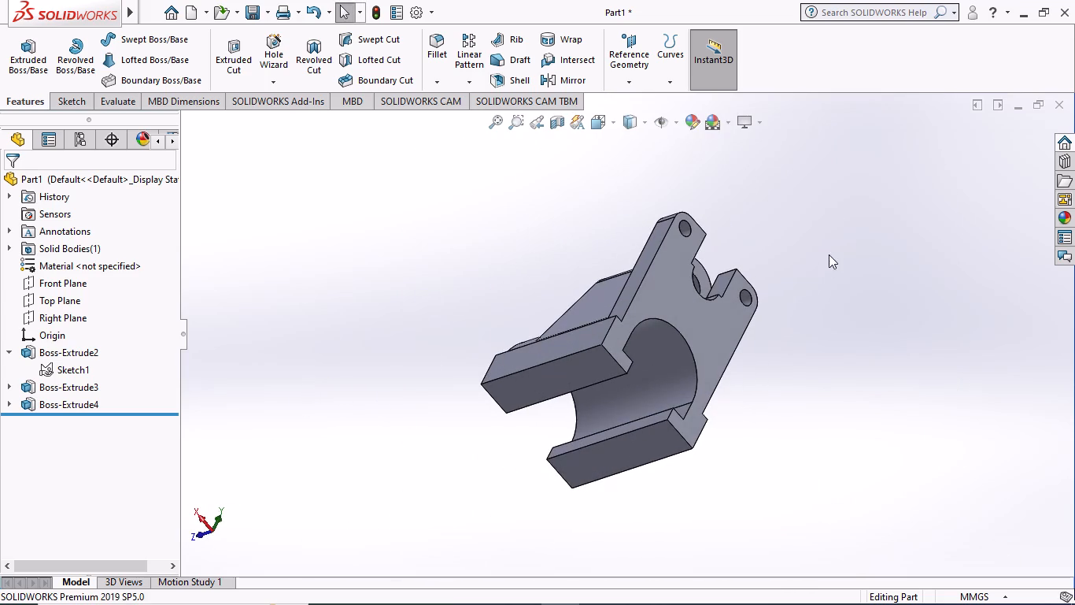
pyautogui.moveTo(829, 247); pyautogui.dragTo(495, 341, button='middle')
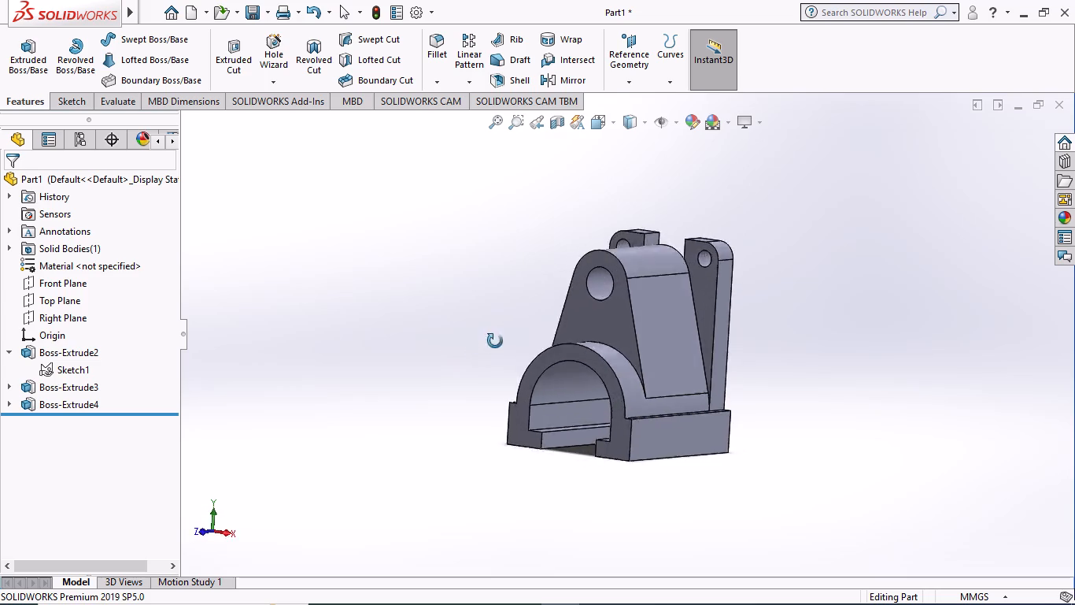
pyautogui.moveTo(495, 341); pyautogui.dragTo(535, 341, button='middle')
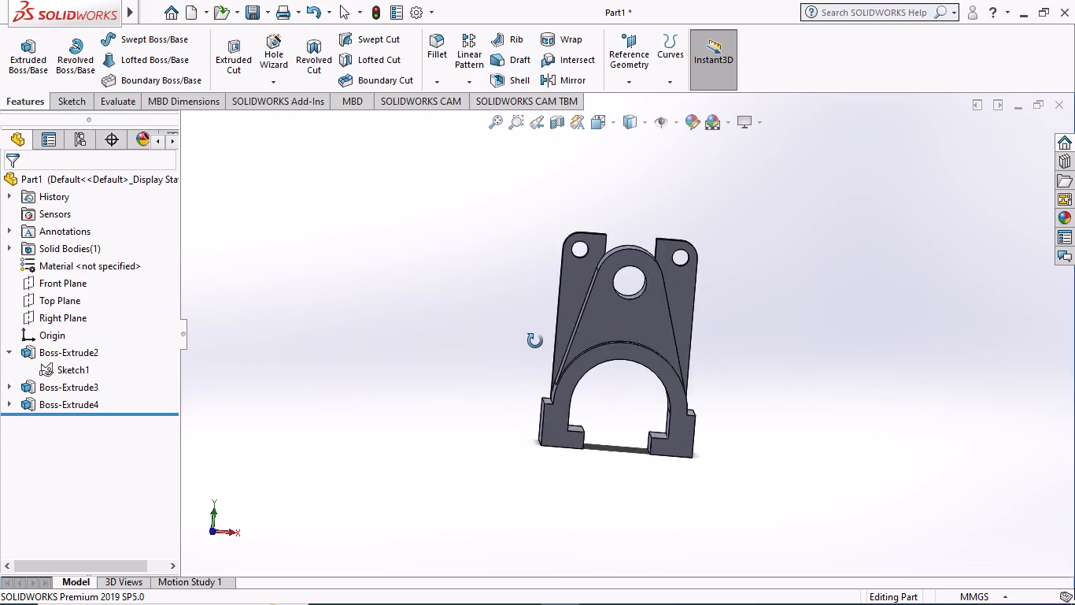
pyautogui.moveTo(535, 341); pyautogui.dragTo(607, 510, button='middle')
pyautogui.scroll(-1, 607, 441)
pyautogui.scroll(1, 607, 505)
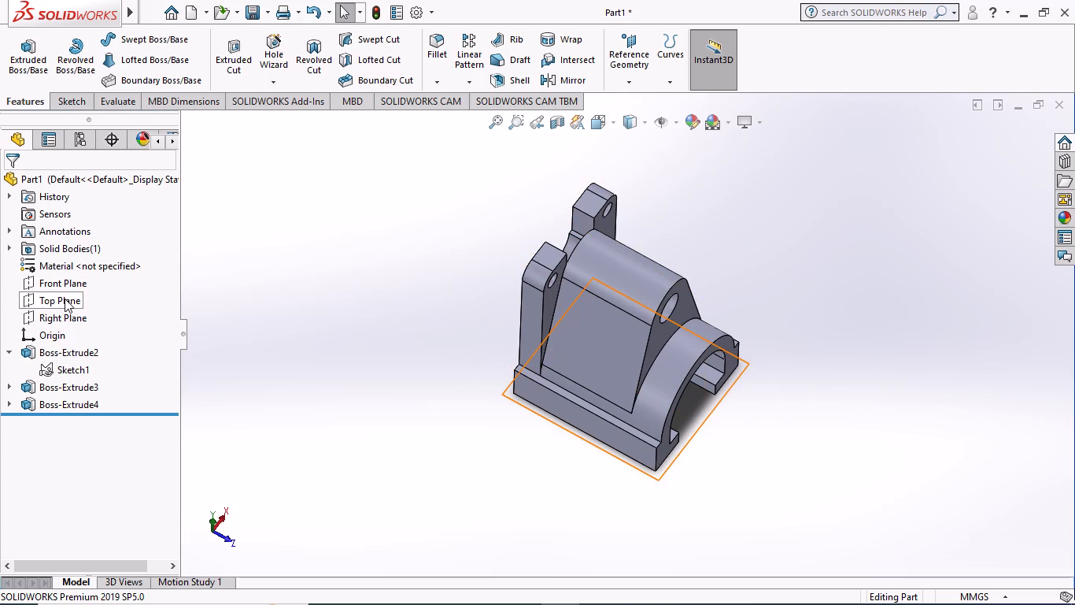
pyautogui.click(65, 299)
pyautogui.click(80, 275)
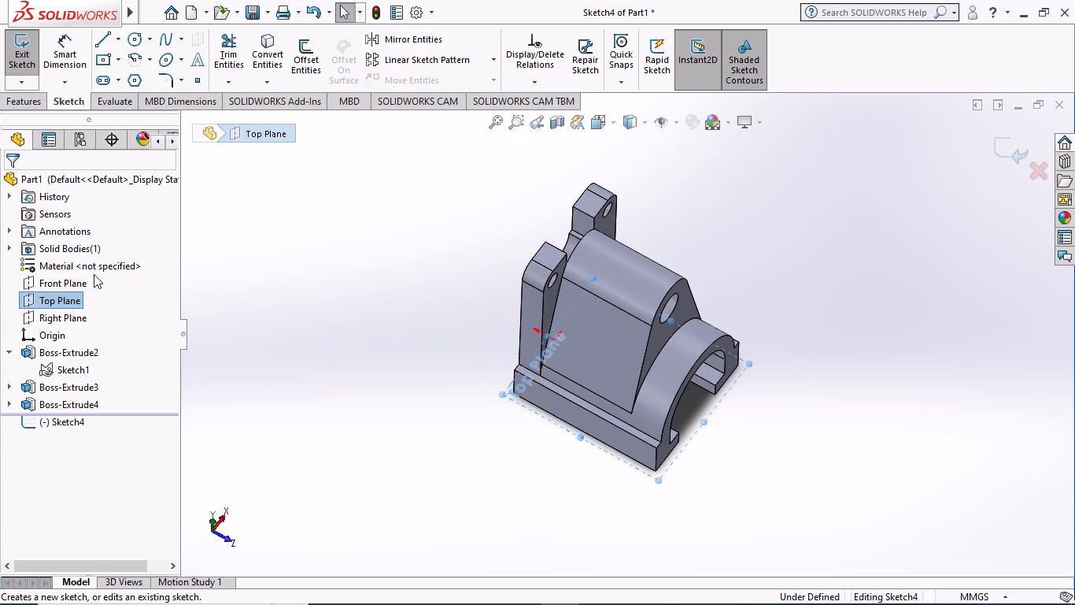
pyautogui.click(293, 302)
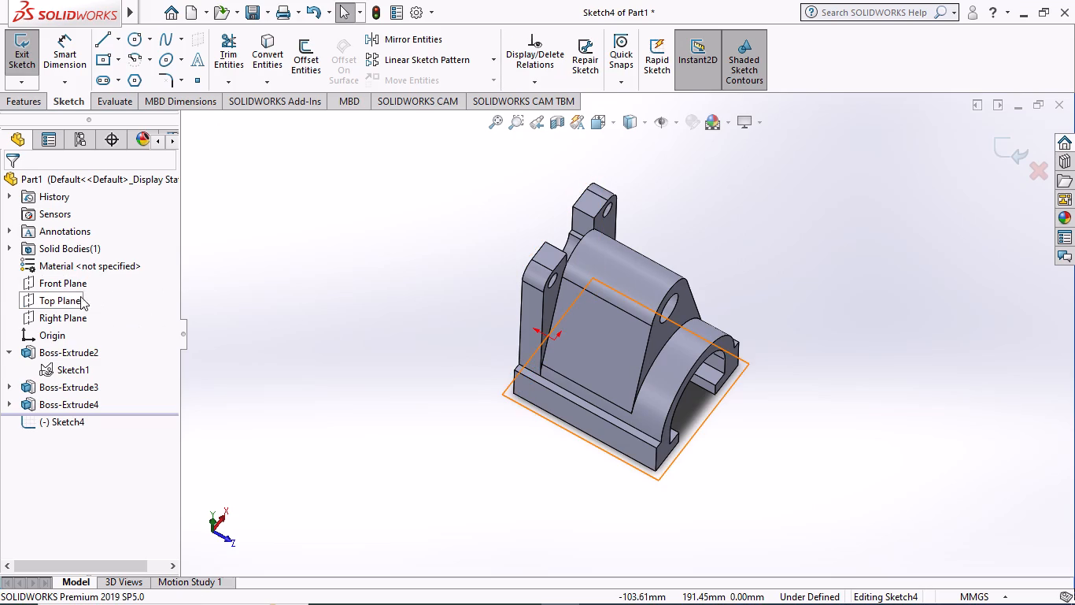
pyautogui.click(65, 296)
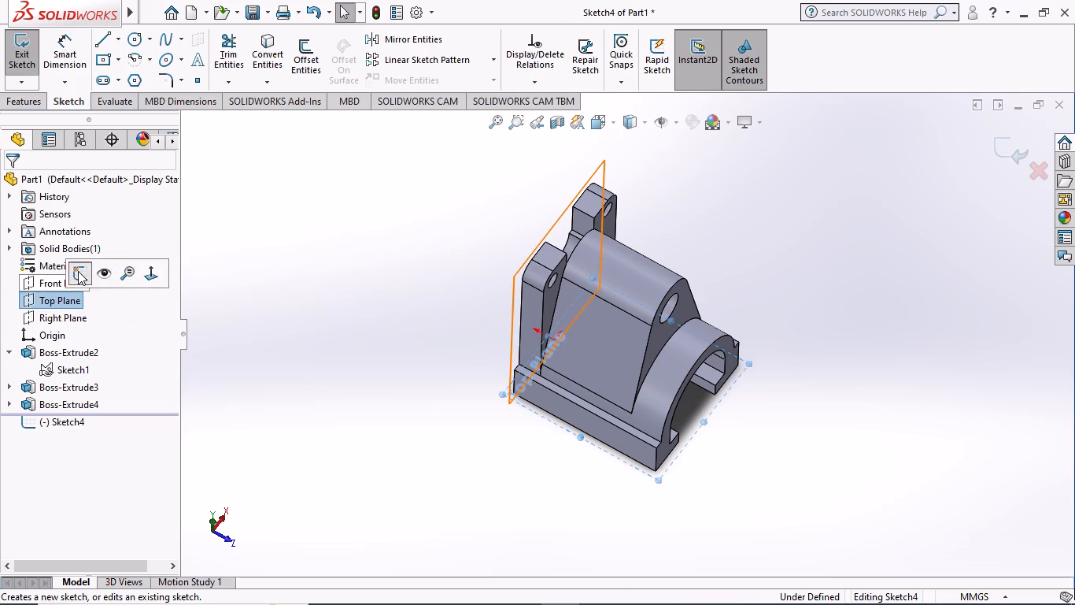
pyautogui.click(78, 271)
# Start a new sketch on the Top Plane, with the bracket viewed from the top.
pyautogui.scroll(1, 375, 254)
pyautogui.moveTo(401, 239); pyautogui.dragTo(464, 341, button='middle')
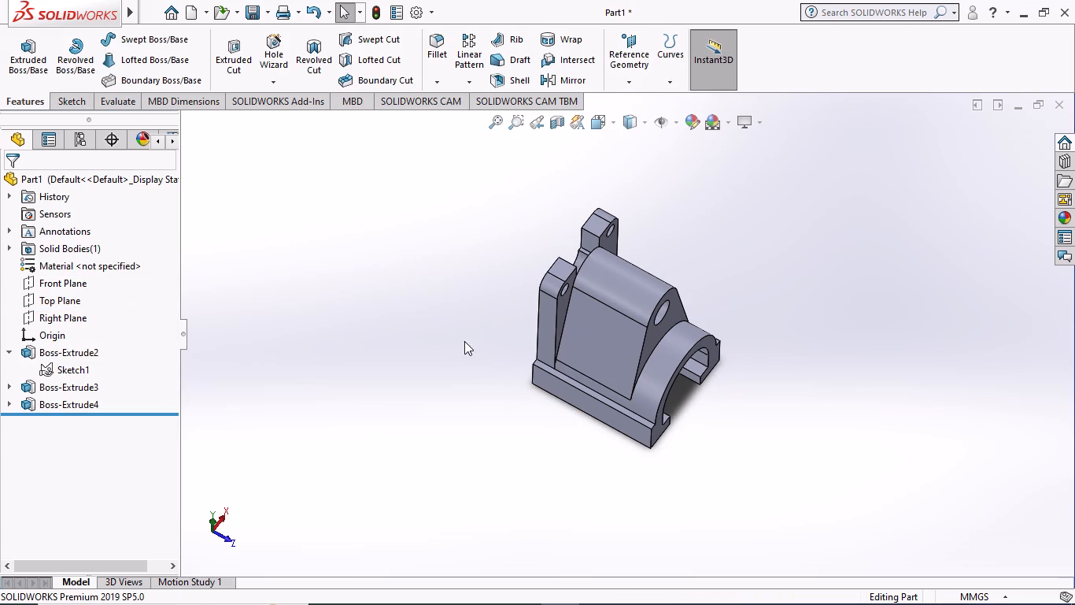
pyautogui.moveTo(464, 341); pyautogui.dragTo(491, 342, button='middle')
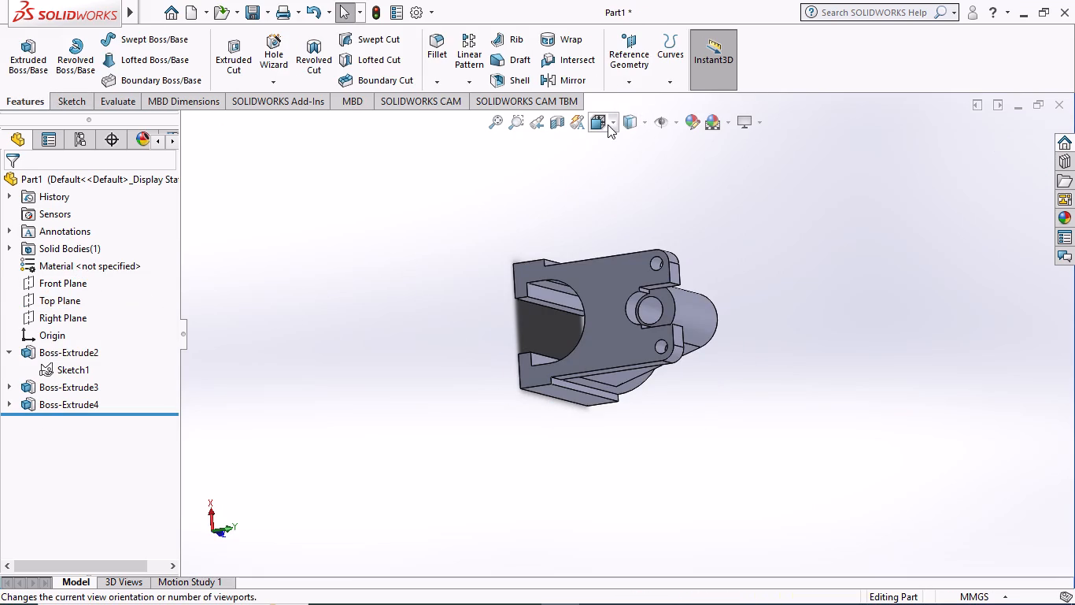
pyautogui.click(611, 121)
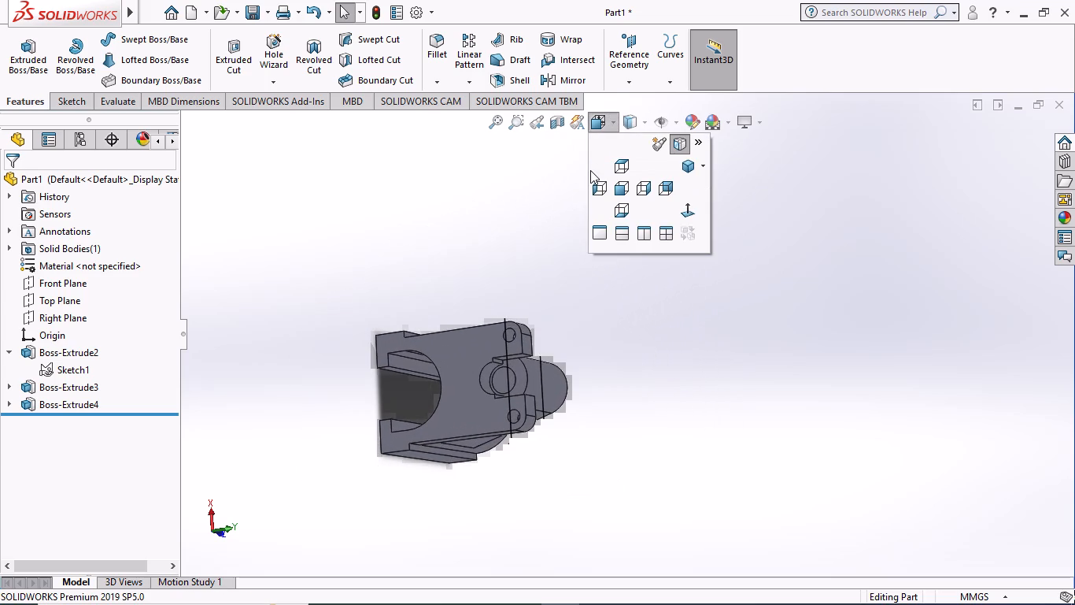
pyautogui.click(622, 159)
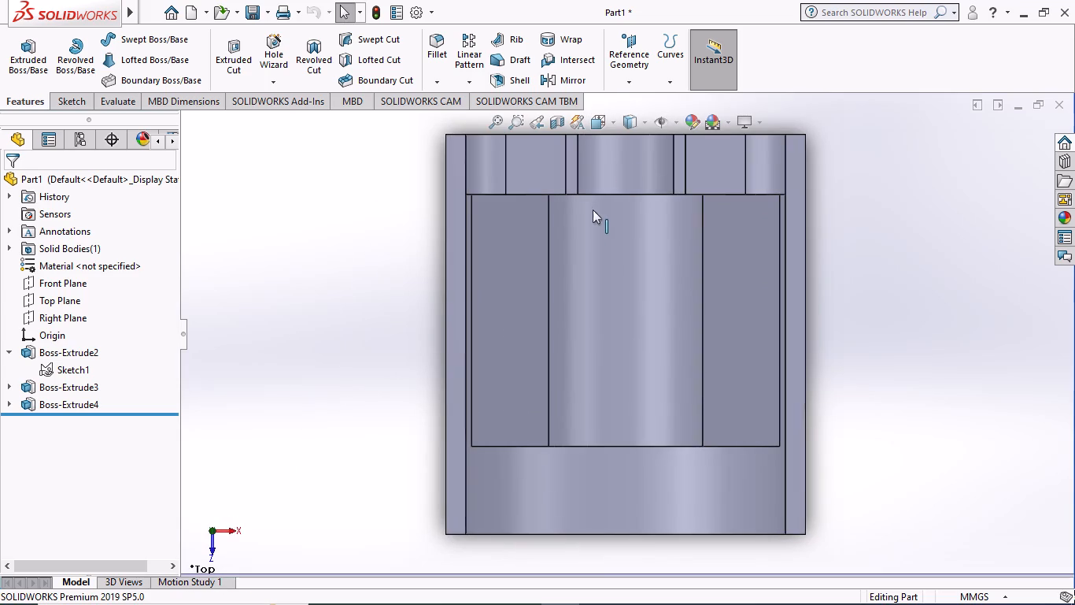
pyautogui.scroll(2, 558, 253)
pyautogui.scroll(-1, 559, 251)
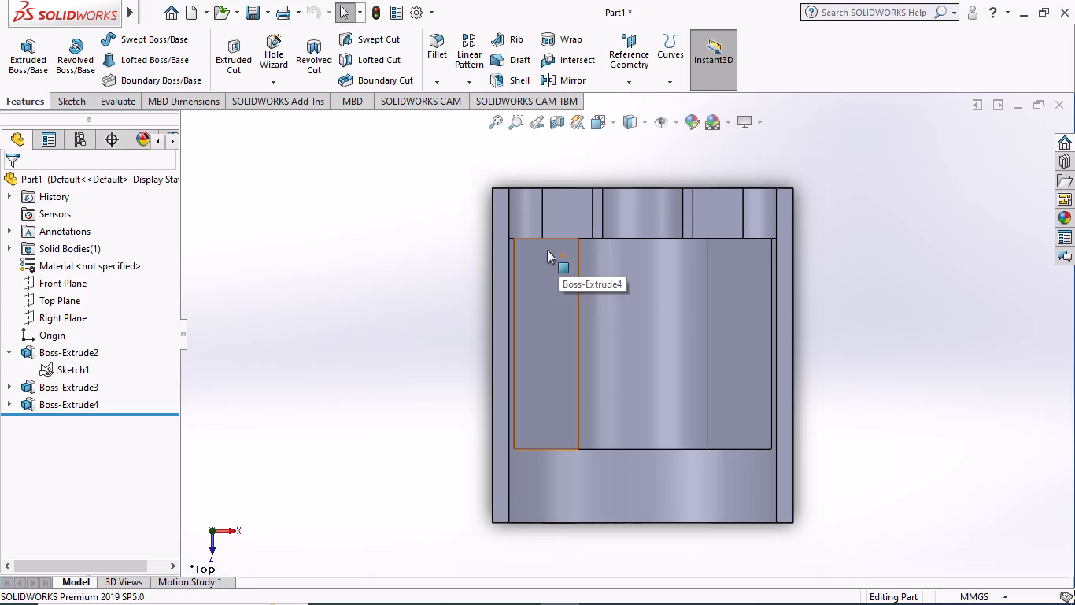
pyautogui.click(56, 295)
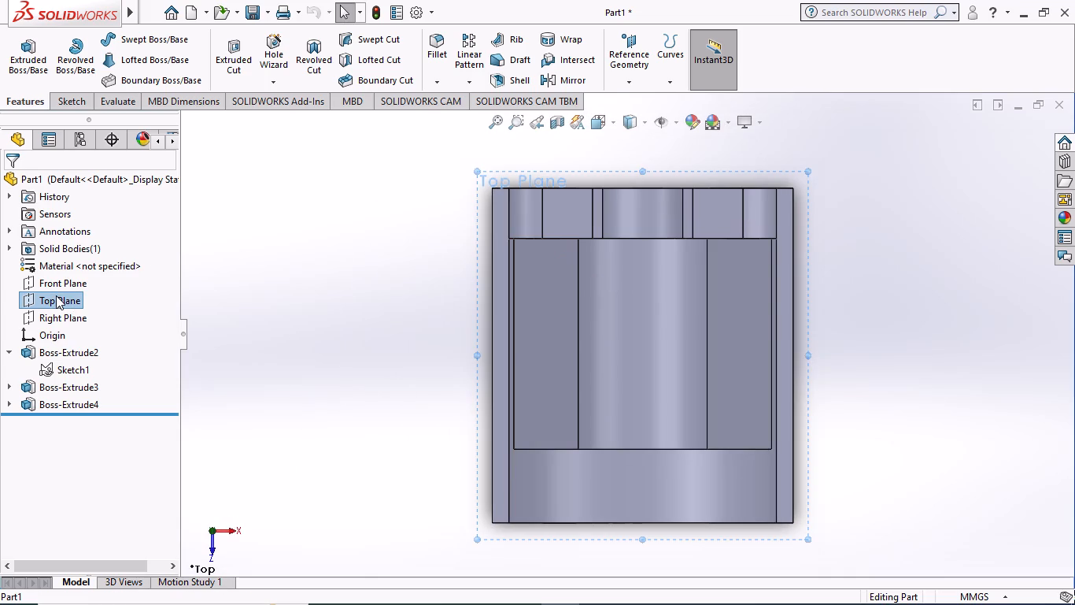
pyautogui.click(66, 266)
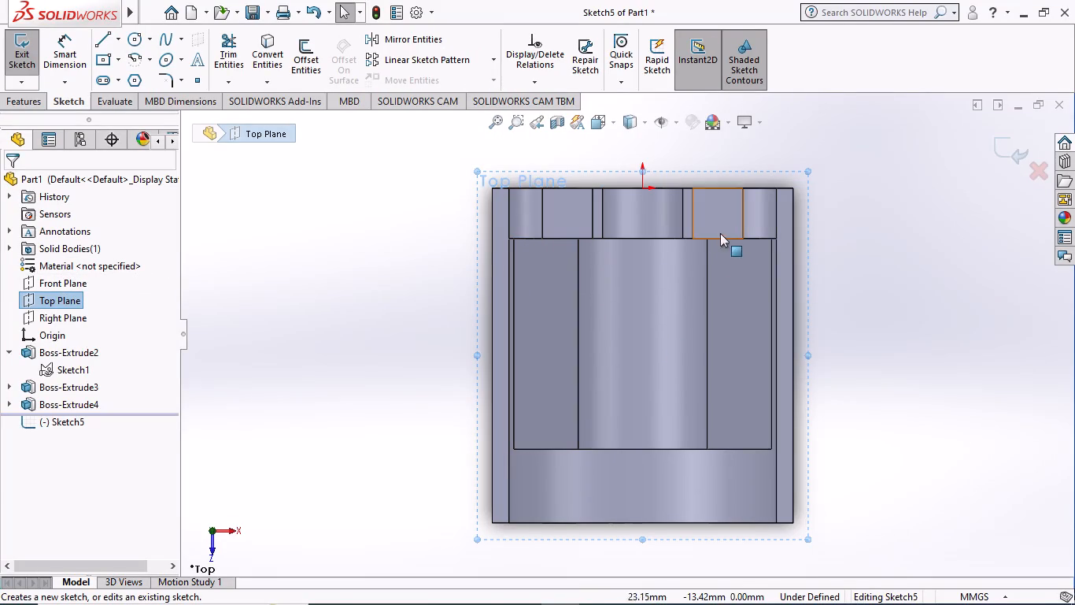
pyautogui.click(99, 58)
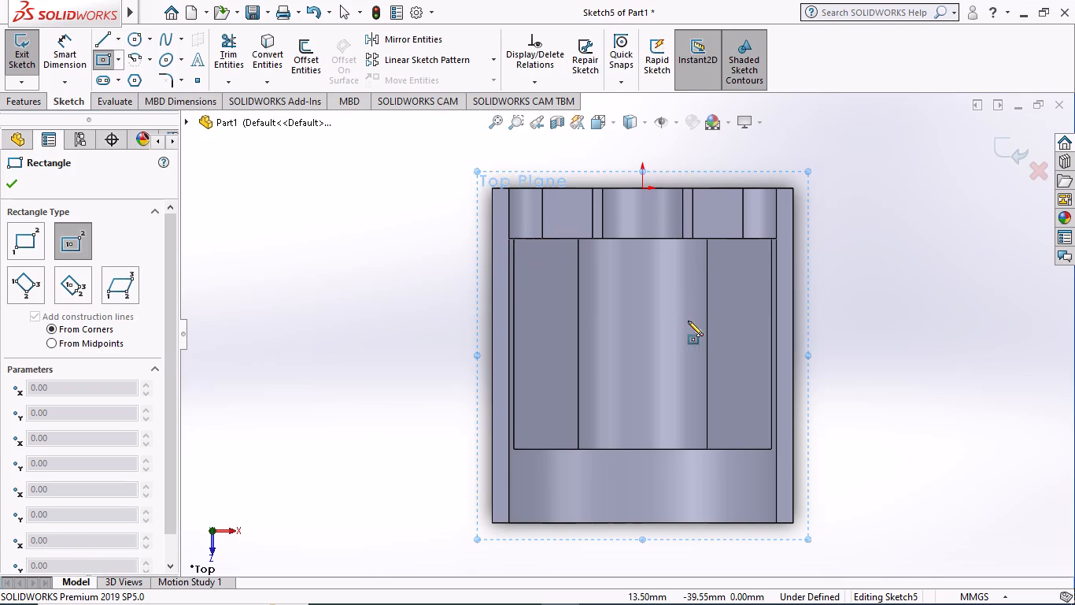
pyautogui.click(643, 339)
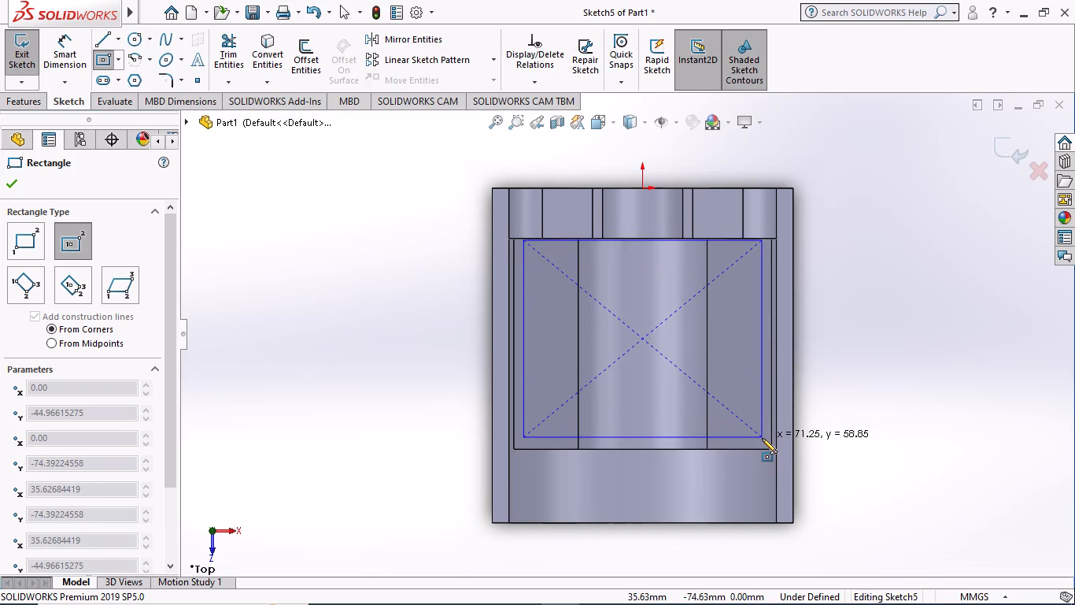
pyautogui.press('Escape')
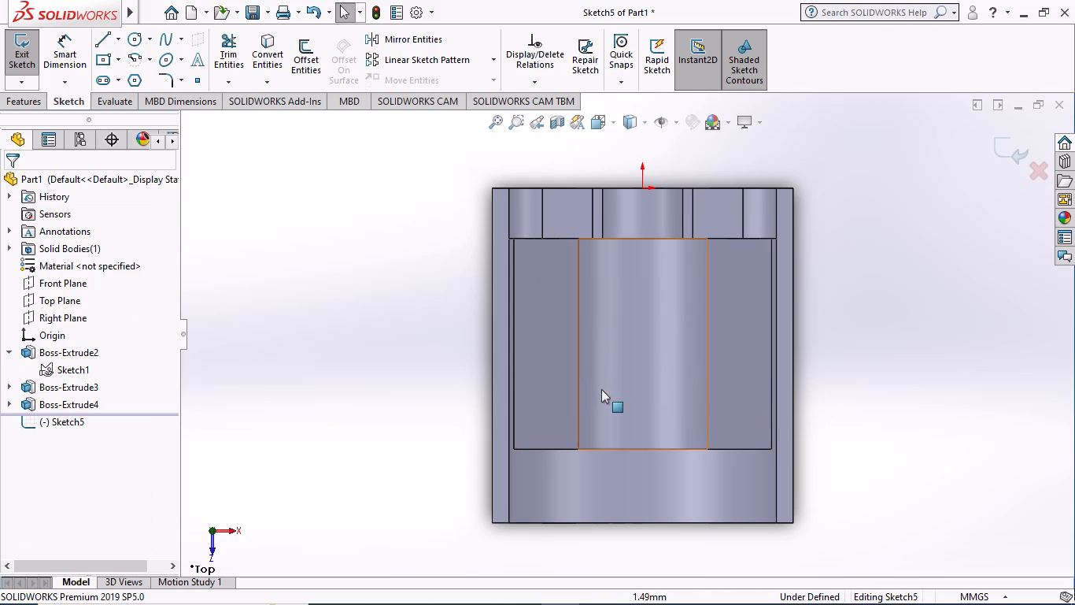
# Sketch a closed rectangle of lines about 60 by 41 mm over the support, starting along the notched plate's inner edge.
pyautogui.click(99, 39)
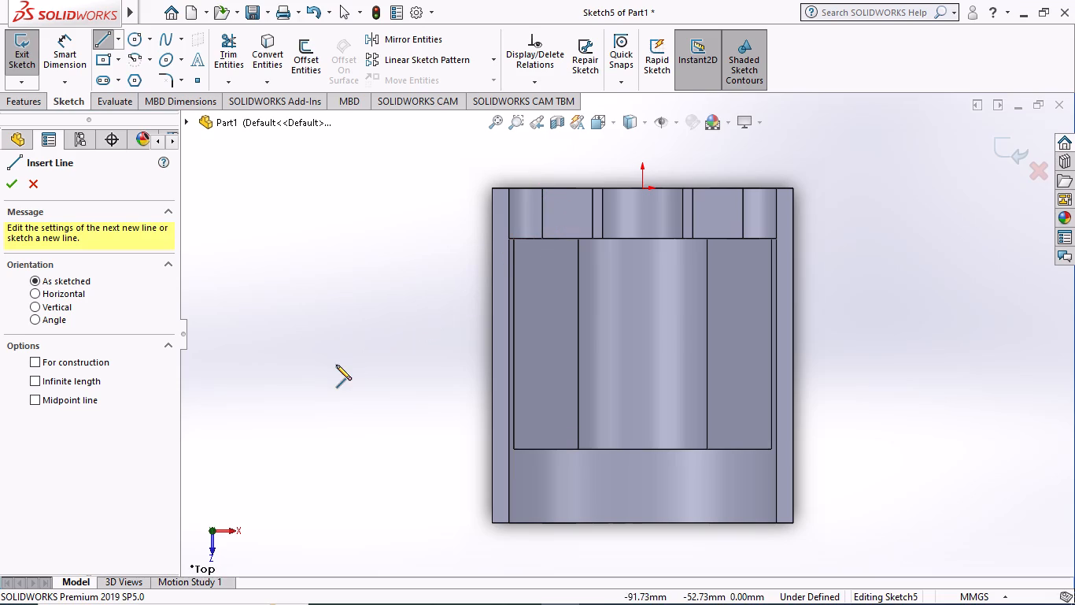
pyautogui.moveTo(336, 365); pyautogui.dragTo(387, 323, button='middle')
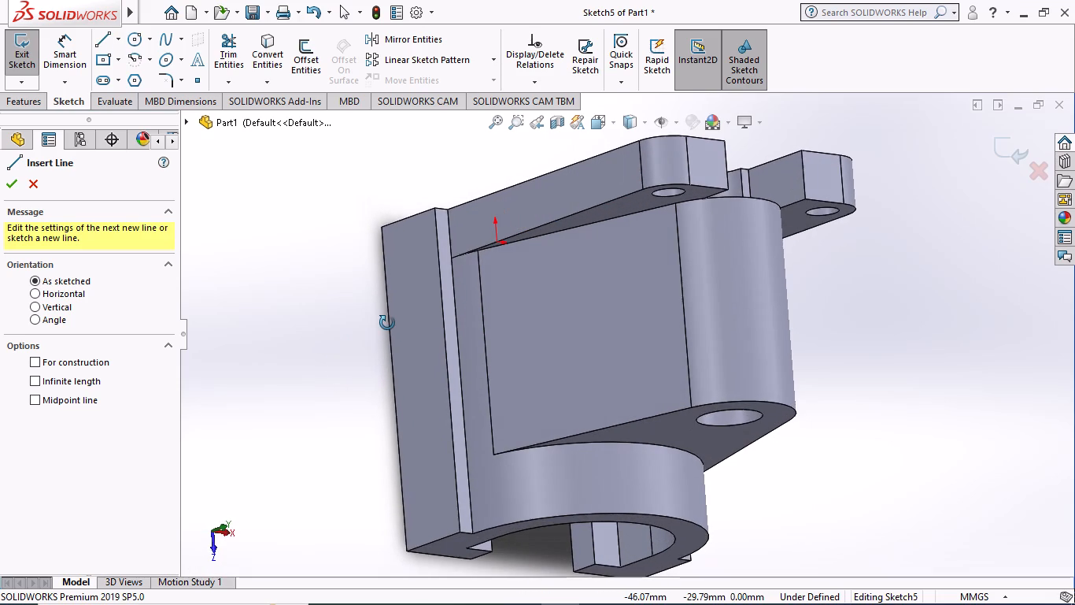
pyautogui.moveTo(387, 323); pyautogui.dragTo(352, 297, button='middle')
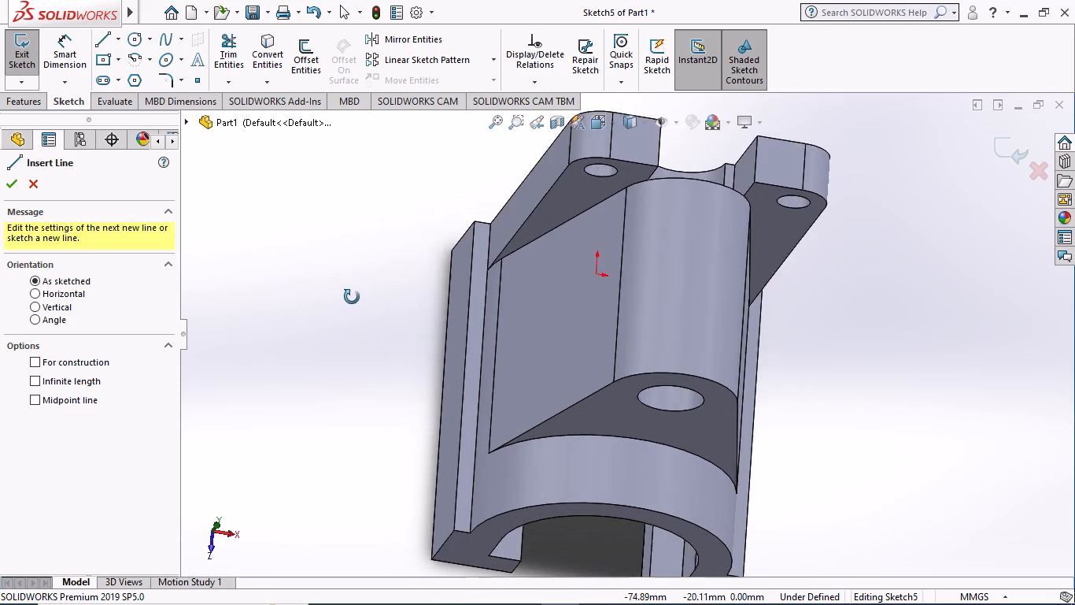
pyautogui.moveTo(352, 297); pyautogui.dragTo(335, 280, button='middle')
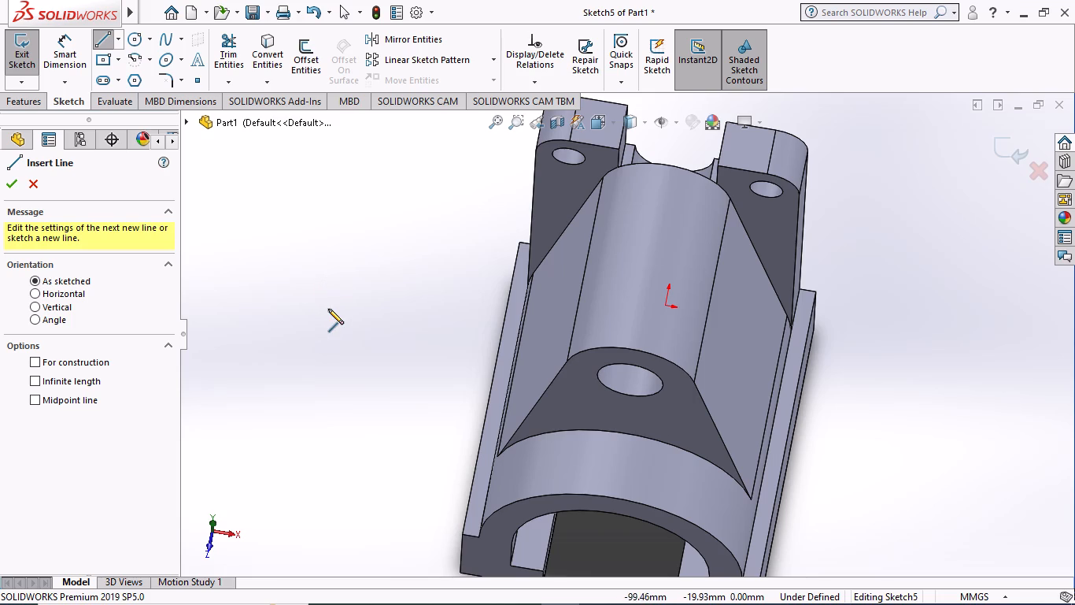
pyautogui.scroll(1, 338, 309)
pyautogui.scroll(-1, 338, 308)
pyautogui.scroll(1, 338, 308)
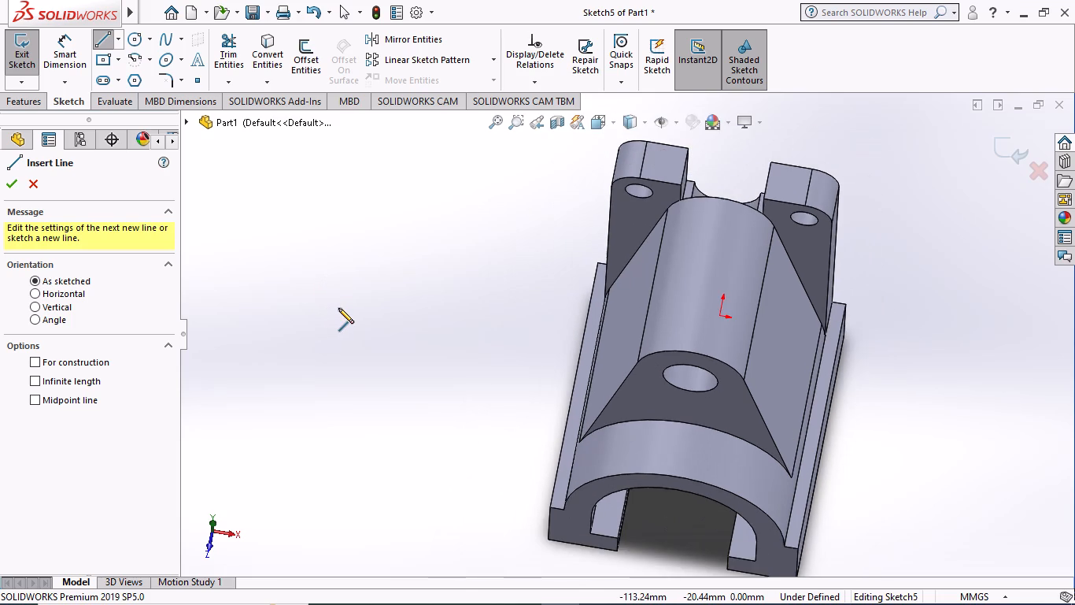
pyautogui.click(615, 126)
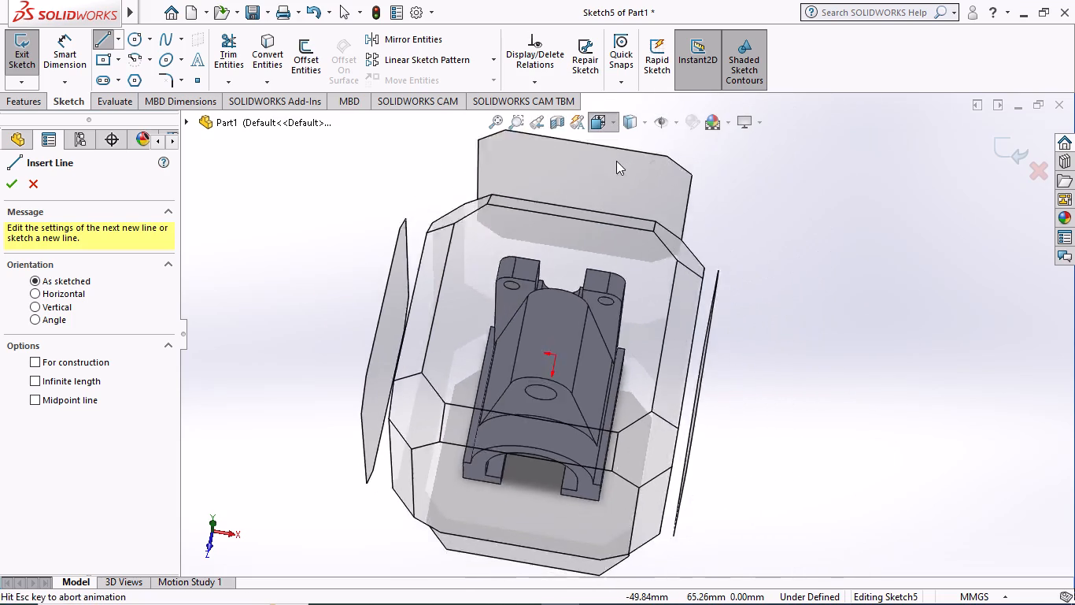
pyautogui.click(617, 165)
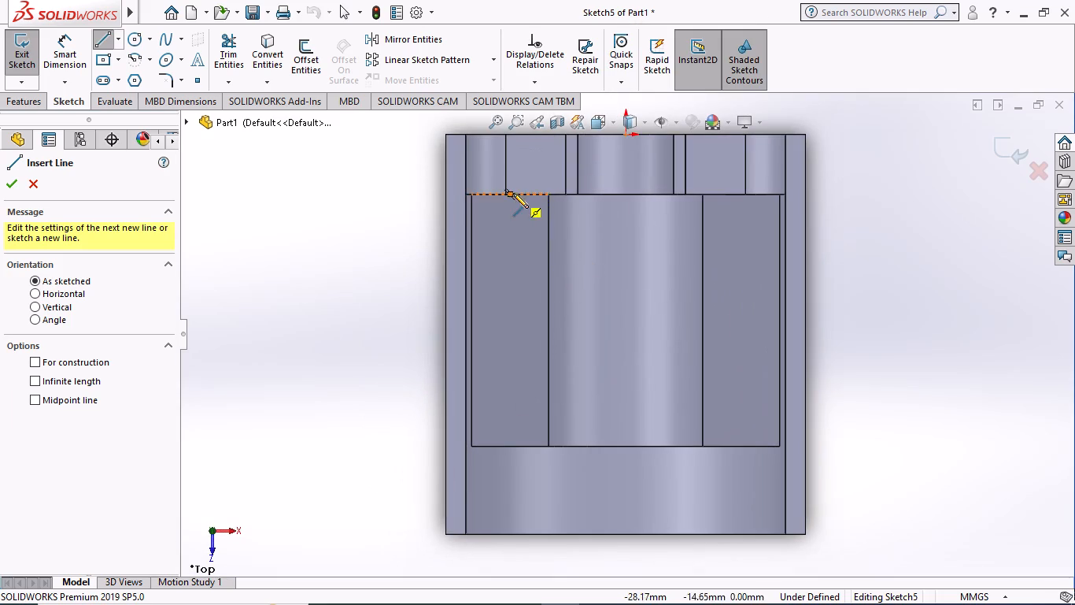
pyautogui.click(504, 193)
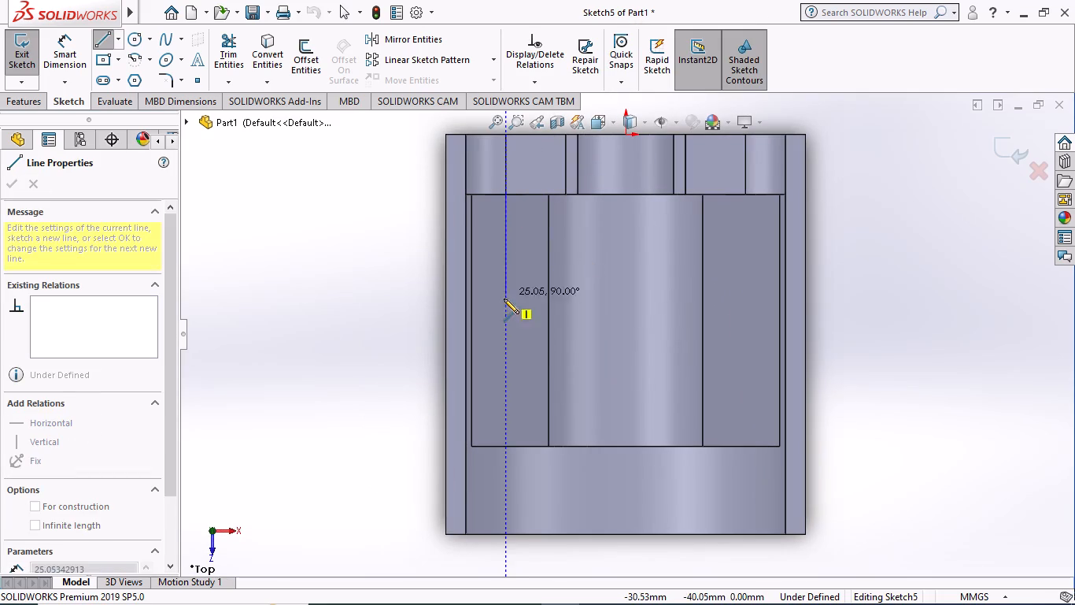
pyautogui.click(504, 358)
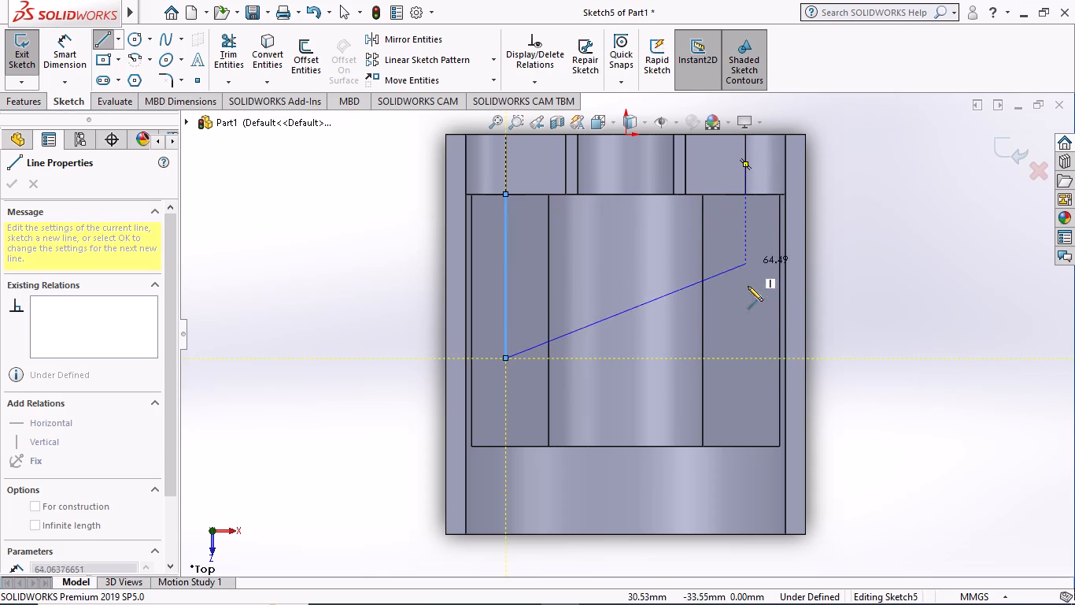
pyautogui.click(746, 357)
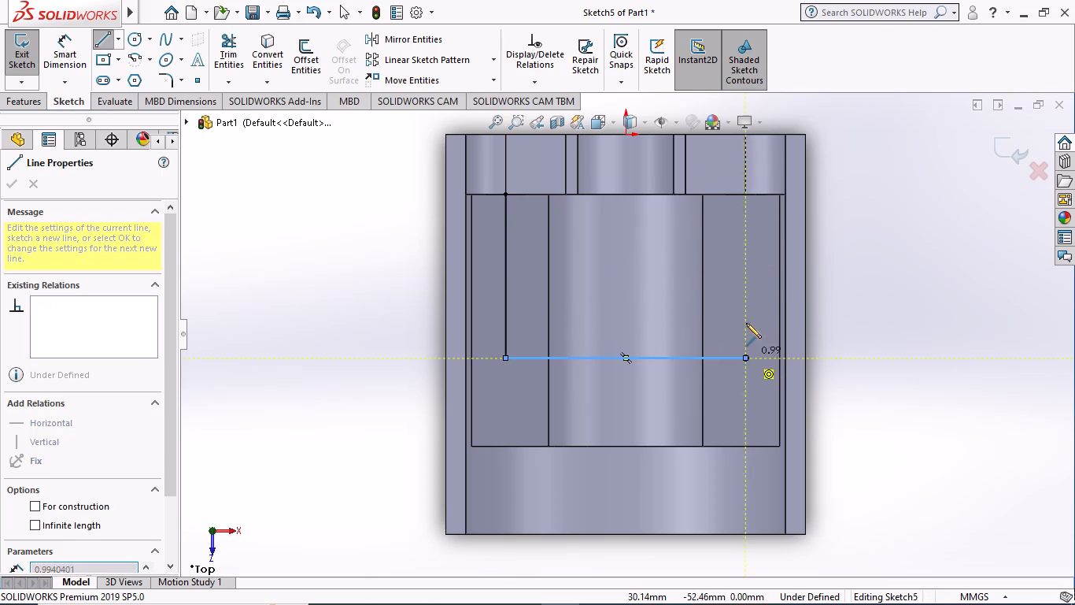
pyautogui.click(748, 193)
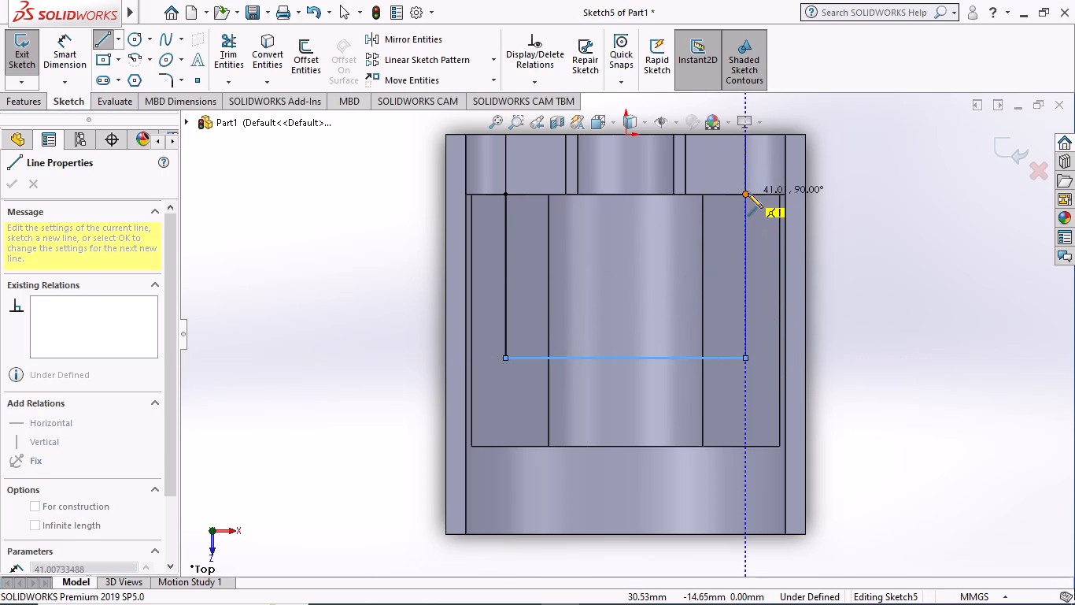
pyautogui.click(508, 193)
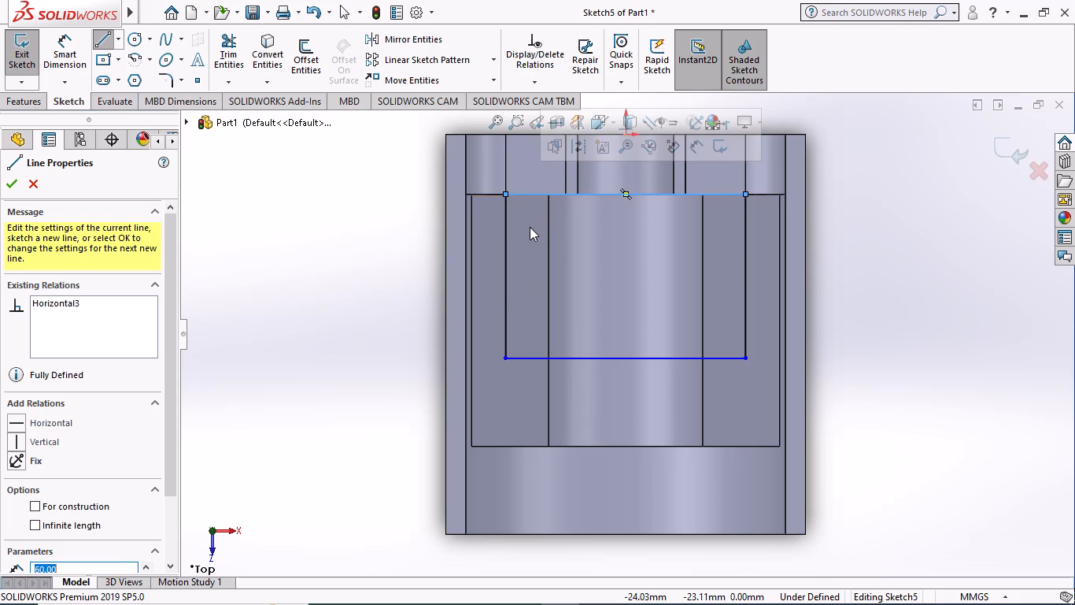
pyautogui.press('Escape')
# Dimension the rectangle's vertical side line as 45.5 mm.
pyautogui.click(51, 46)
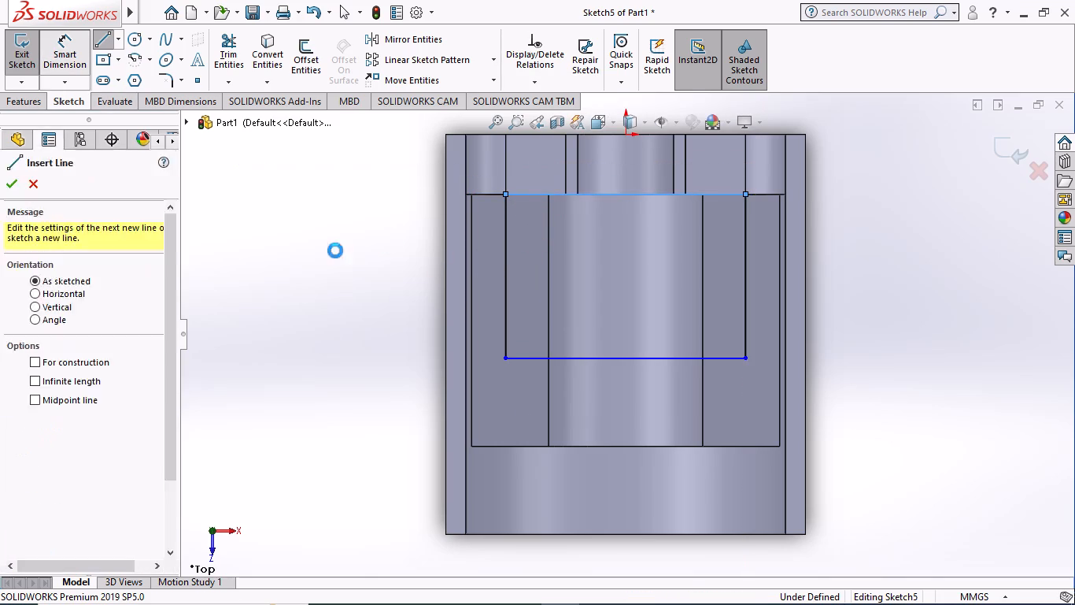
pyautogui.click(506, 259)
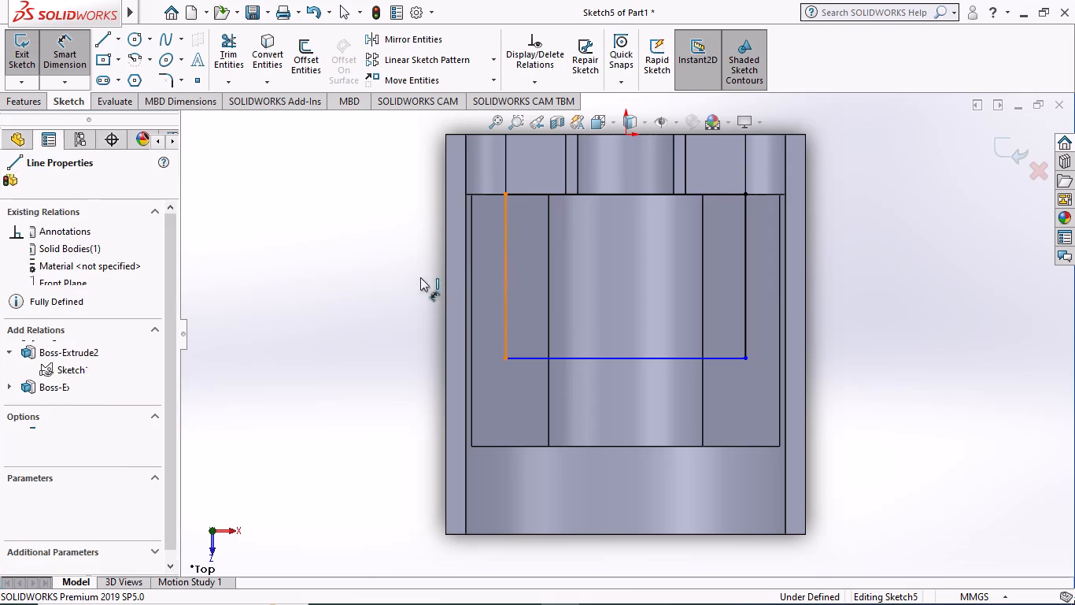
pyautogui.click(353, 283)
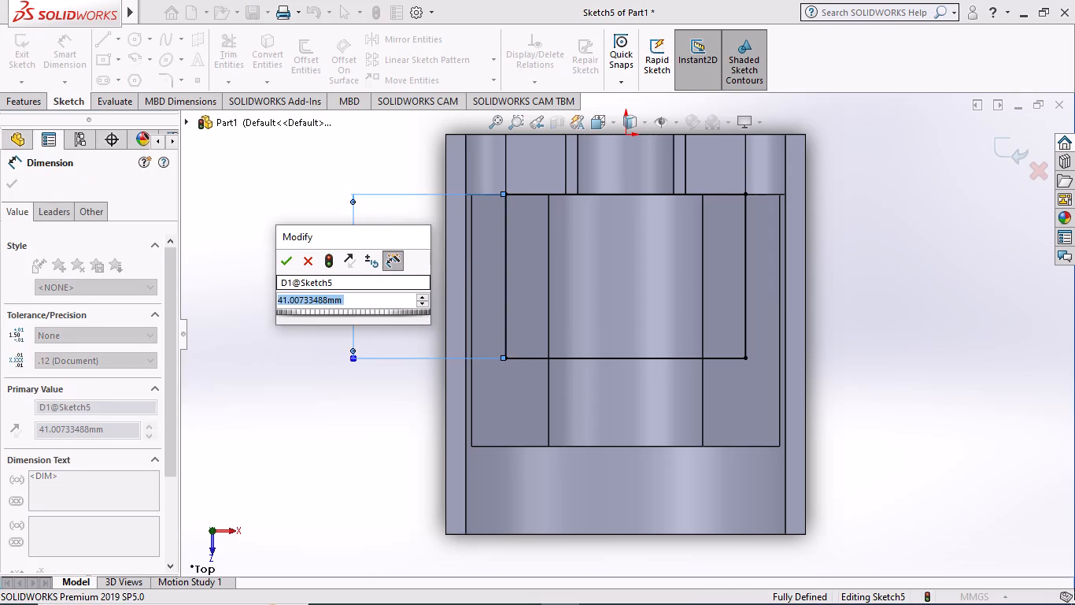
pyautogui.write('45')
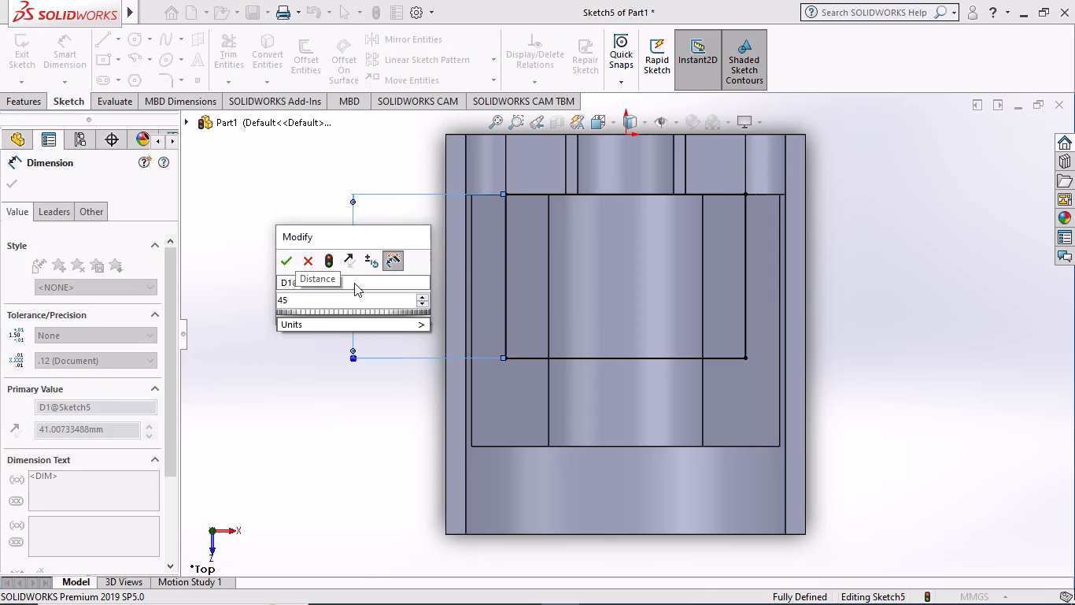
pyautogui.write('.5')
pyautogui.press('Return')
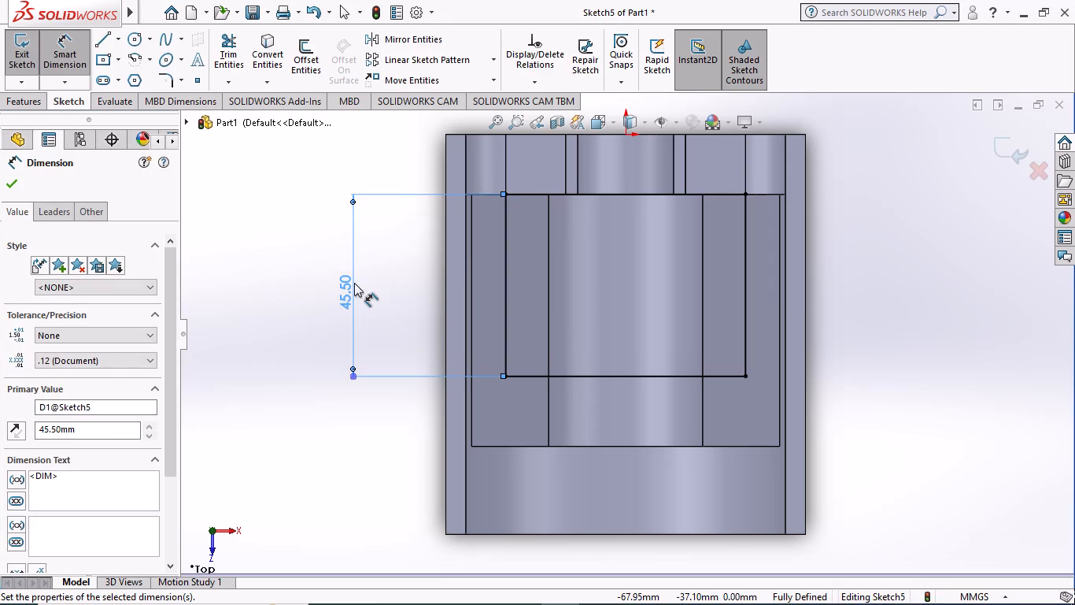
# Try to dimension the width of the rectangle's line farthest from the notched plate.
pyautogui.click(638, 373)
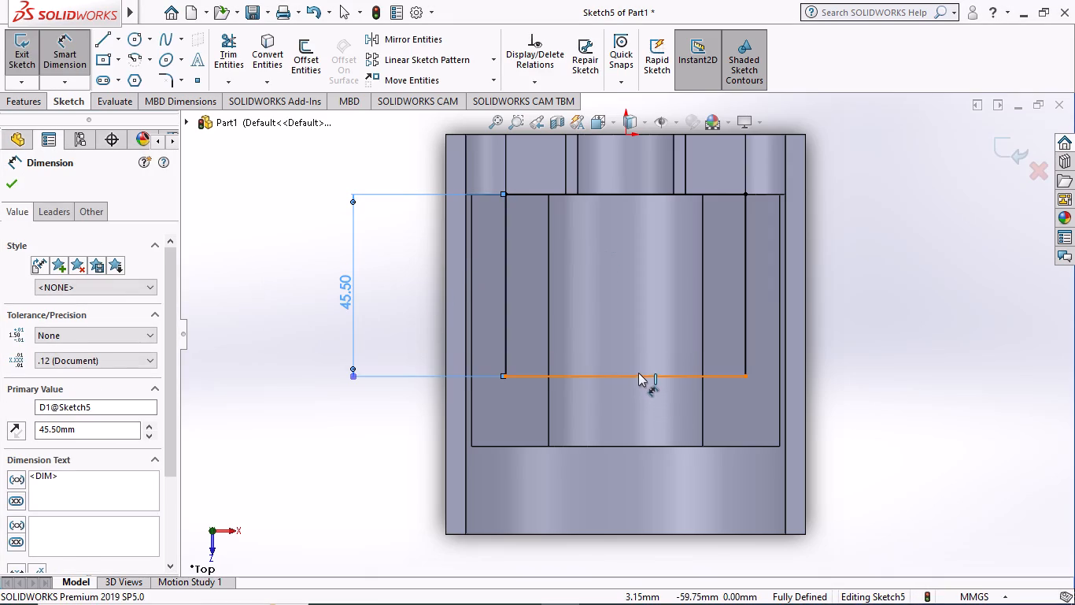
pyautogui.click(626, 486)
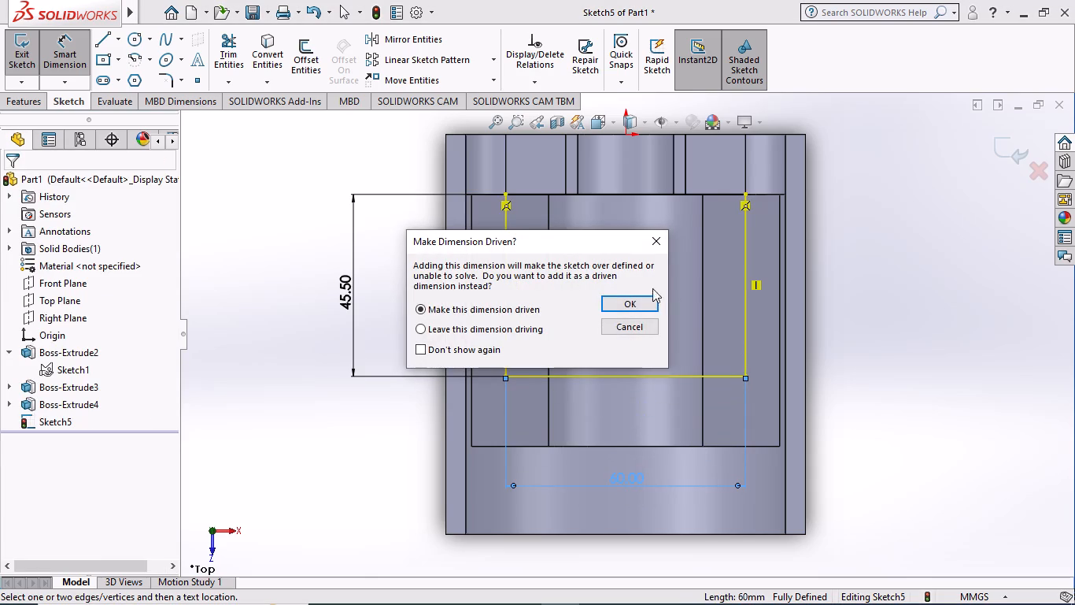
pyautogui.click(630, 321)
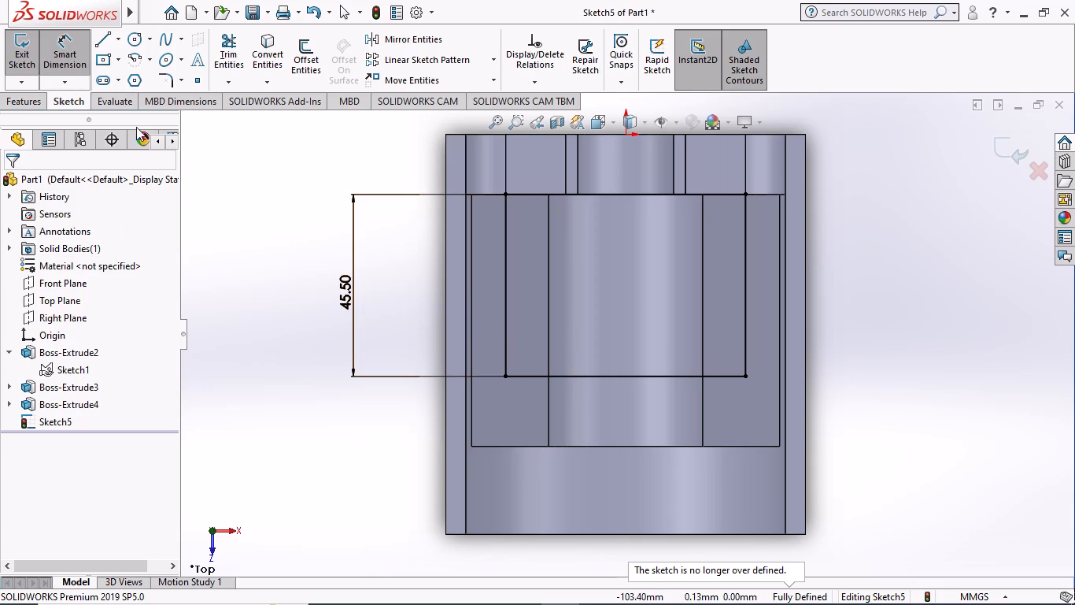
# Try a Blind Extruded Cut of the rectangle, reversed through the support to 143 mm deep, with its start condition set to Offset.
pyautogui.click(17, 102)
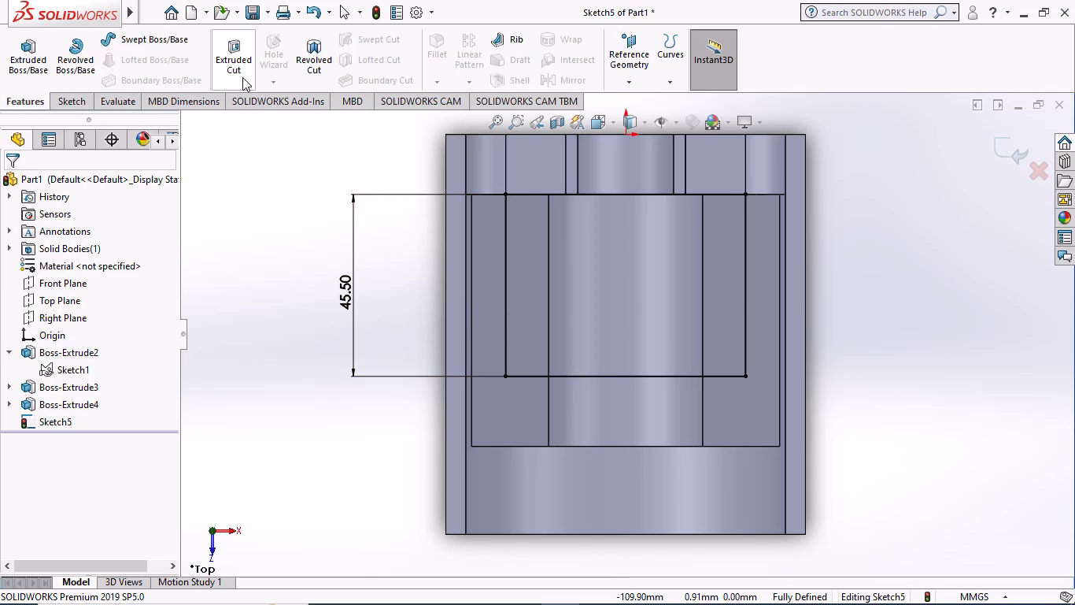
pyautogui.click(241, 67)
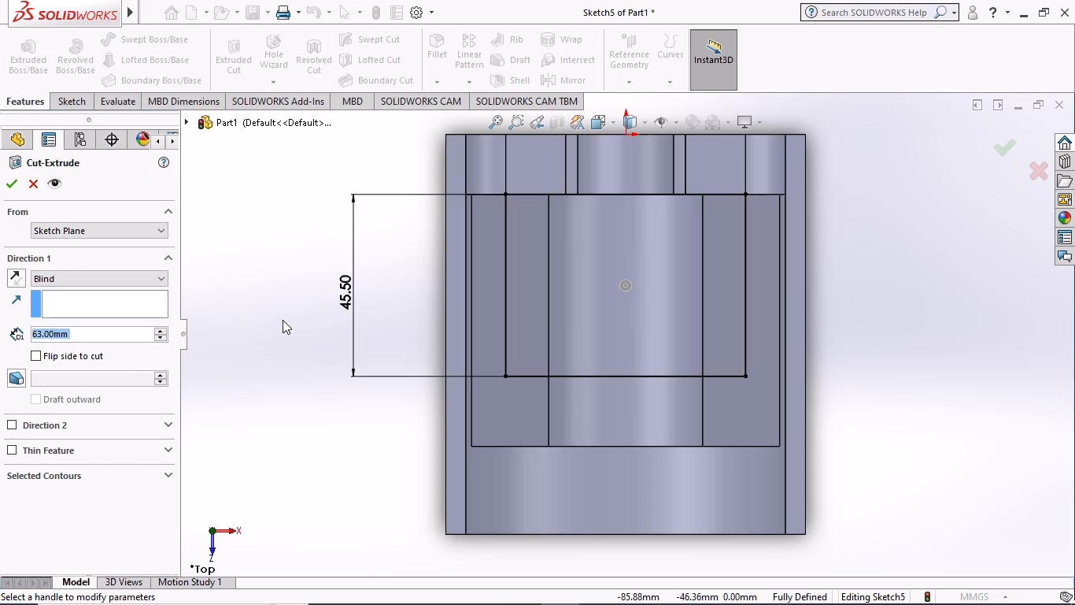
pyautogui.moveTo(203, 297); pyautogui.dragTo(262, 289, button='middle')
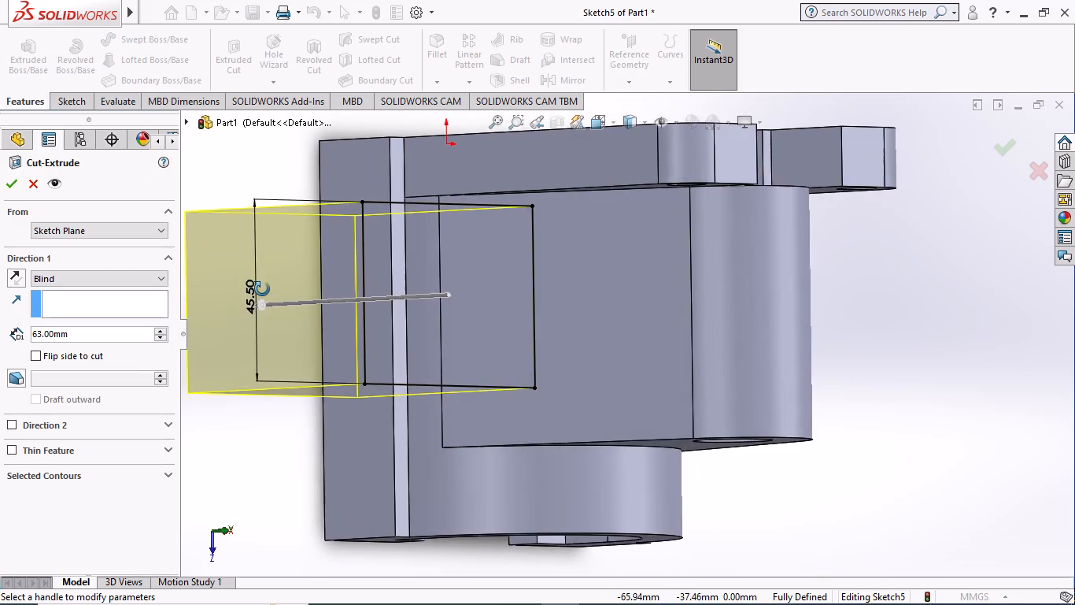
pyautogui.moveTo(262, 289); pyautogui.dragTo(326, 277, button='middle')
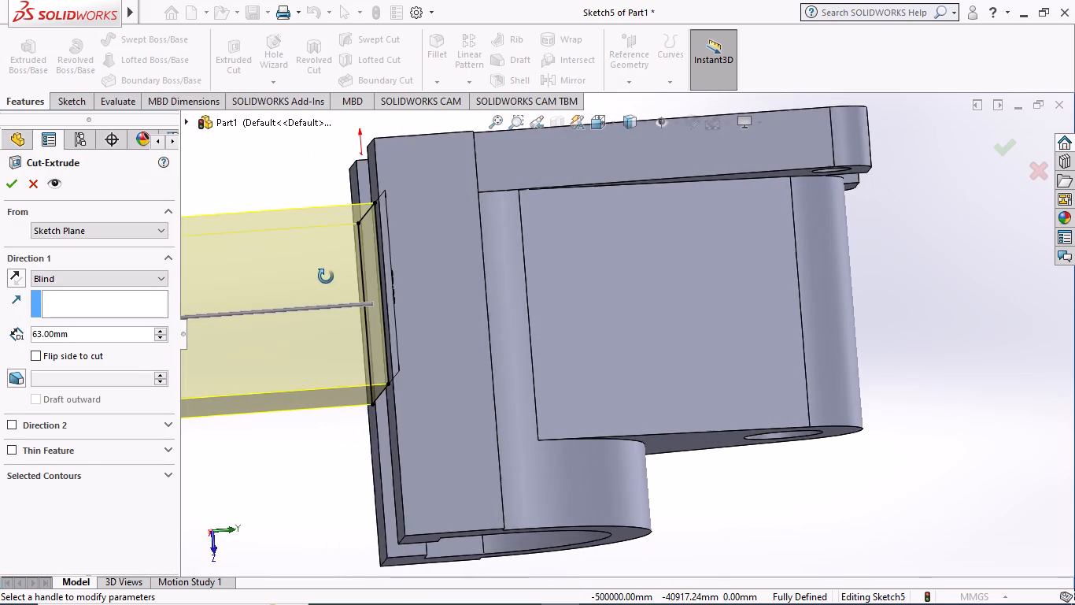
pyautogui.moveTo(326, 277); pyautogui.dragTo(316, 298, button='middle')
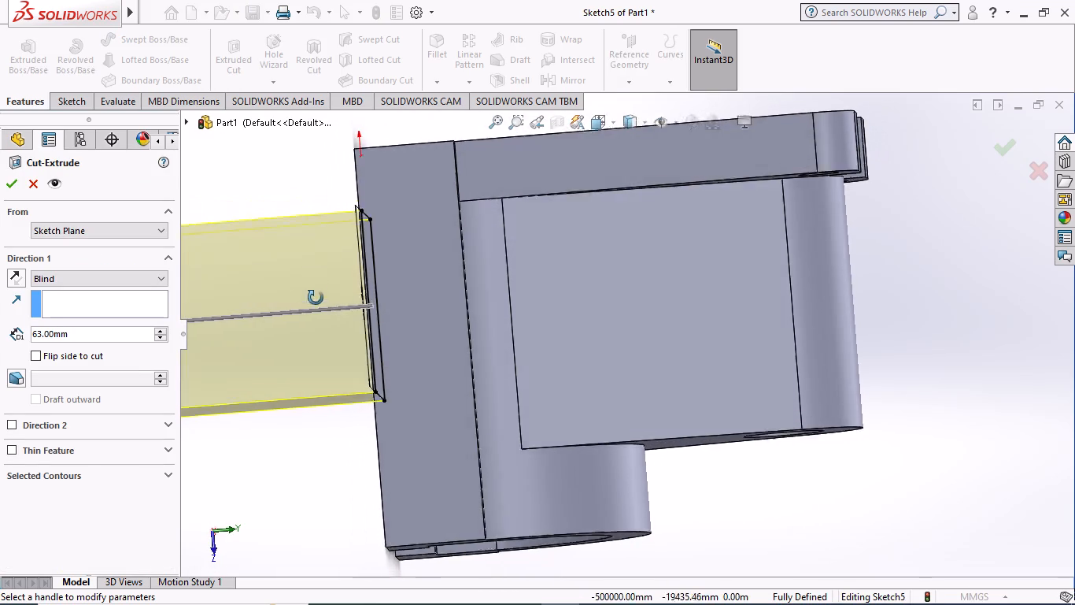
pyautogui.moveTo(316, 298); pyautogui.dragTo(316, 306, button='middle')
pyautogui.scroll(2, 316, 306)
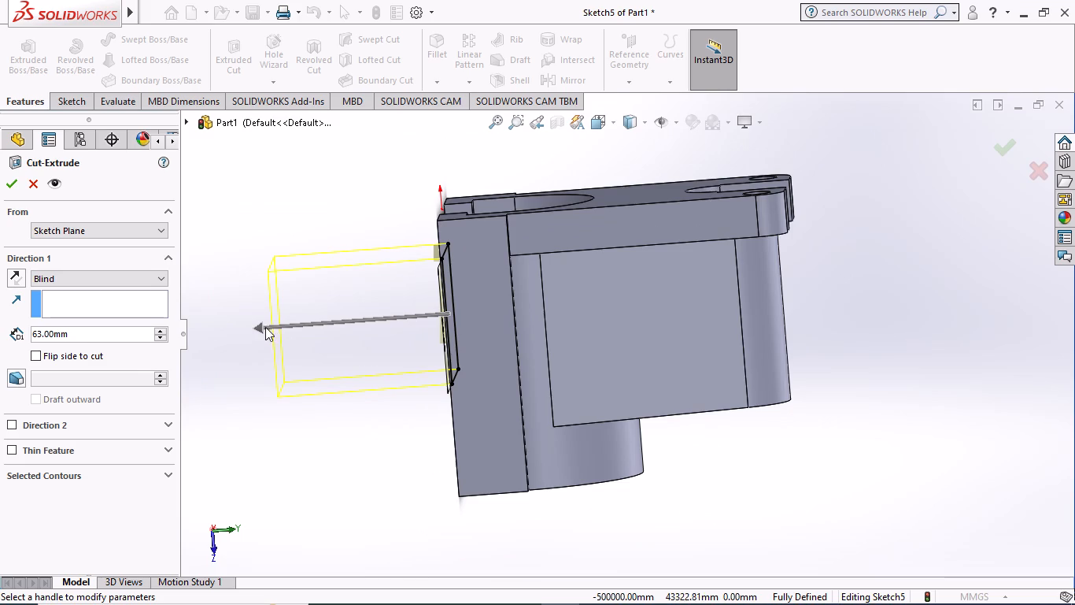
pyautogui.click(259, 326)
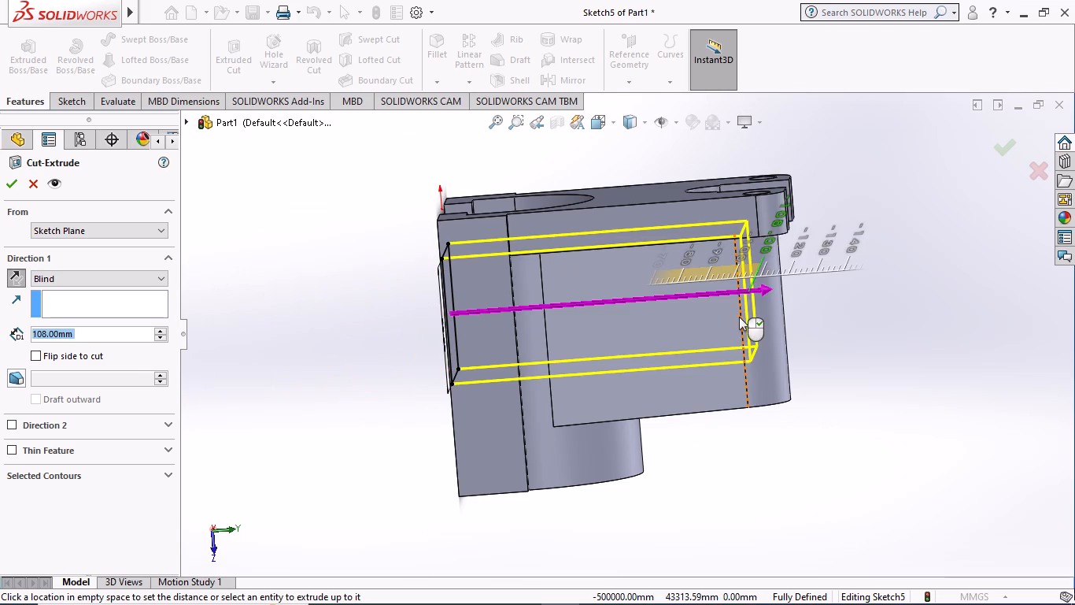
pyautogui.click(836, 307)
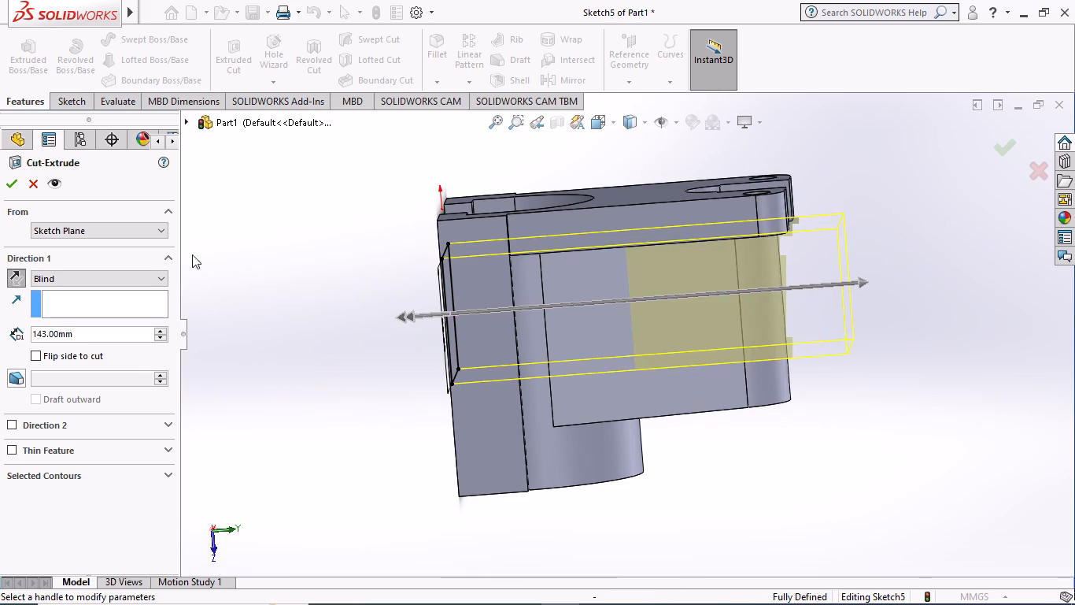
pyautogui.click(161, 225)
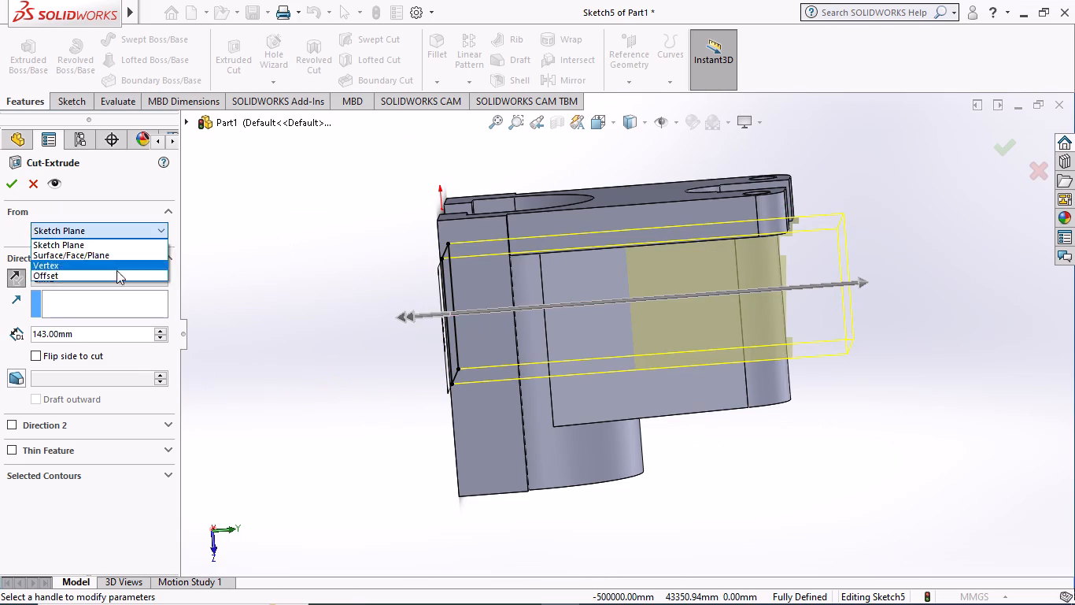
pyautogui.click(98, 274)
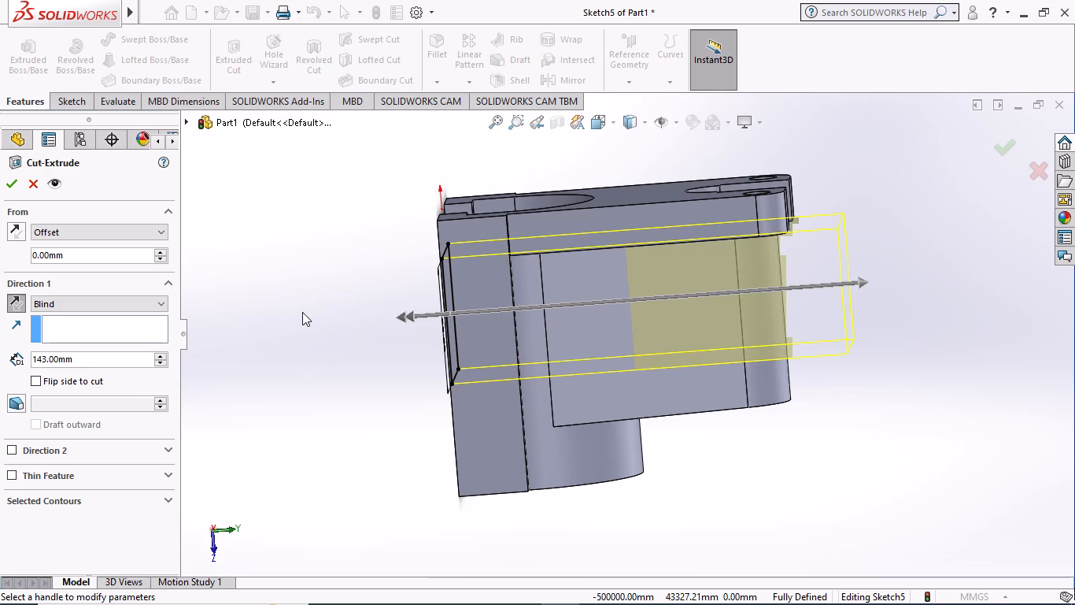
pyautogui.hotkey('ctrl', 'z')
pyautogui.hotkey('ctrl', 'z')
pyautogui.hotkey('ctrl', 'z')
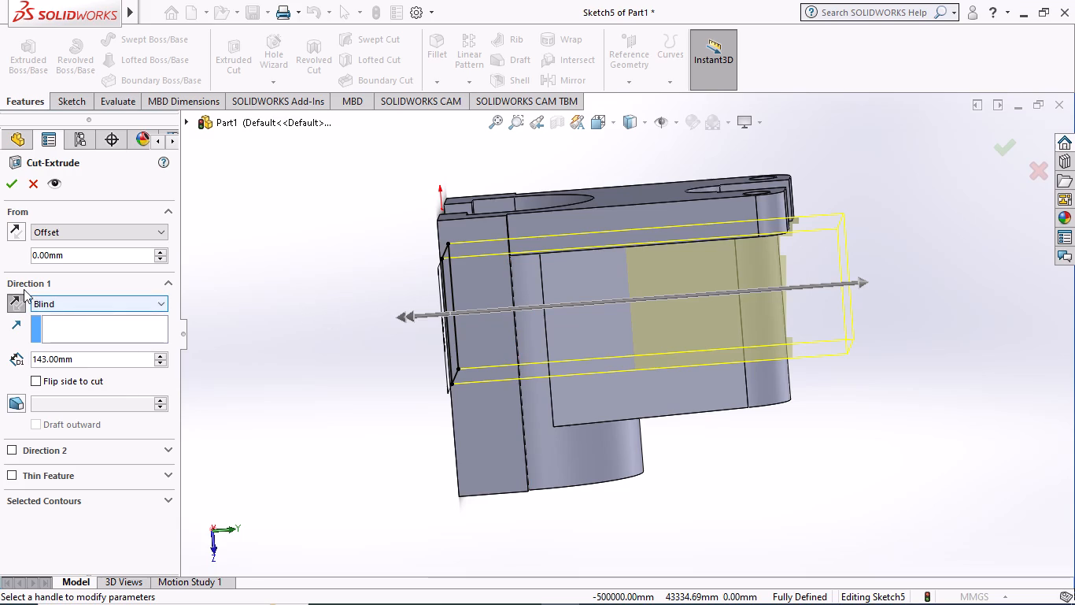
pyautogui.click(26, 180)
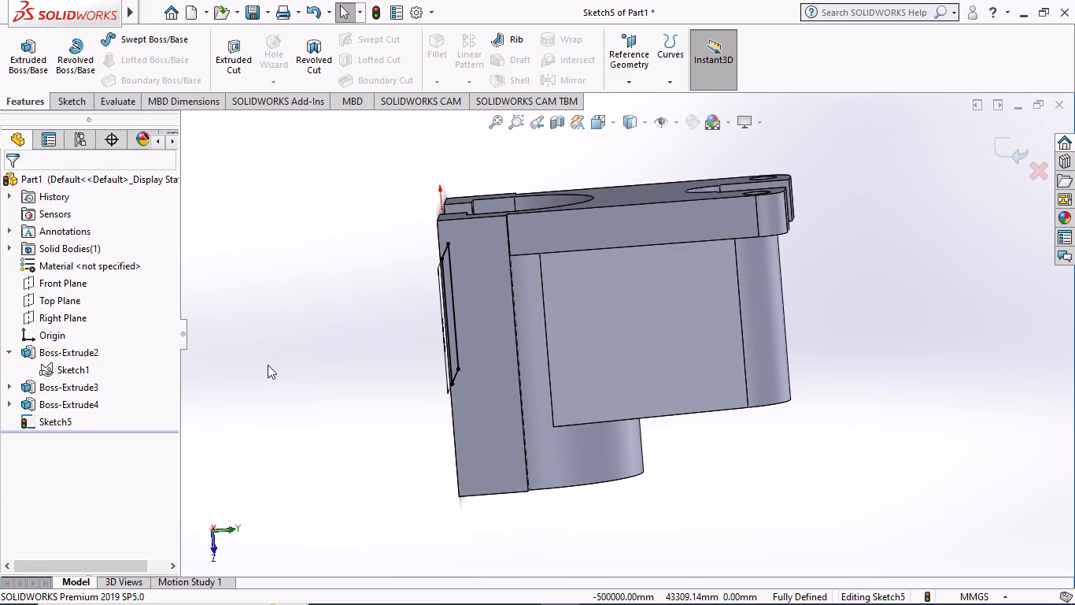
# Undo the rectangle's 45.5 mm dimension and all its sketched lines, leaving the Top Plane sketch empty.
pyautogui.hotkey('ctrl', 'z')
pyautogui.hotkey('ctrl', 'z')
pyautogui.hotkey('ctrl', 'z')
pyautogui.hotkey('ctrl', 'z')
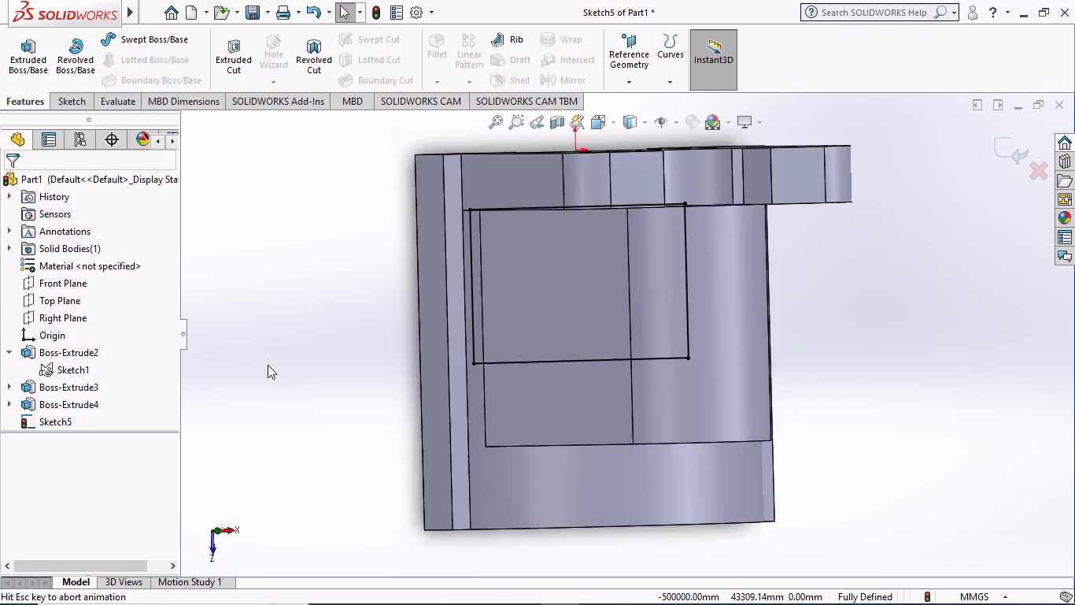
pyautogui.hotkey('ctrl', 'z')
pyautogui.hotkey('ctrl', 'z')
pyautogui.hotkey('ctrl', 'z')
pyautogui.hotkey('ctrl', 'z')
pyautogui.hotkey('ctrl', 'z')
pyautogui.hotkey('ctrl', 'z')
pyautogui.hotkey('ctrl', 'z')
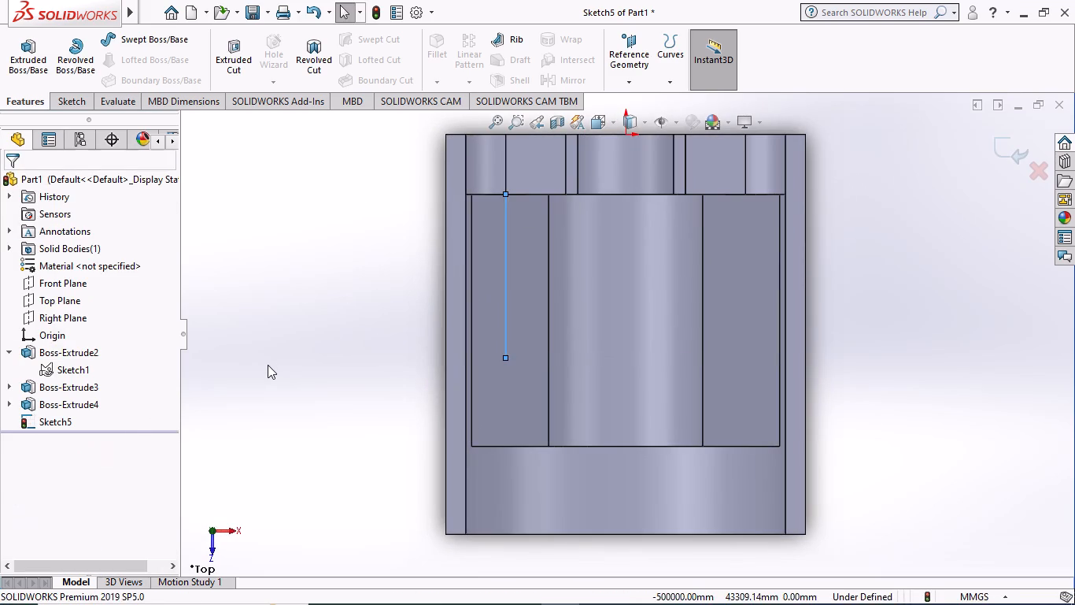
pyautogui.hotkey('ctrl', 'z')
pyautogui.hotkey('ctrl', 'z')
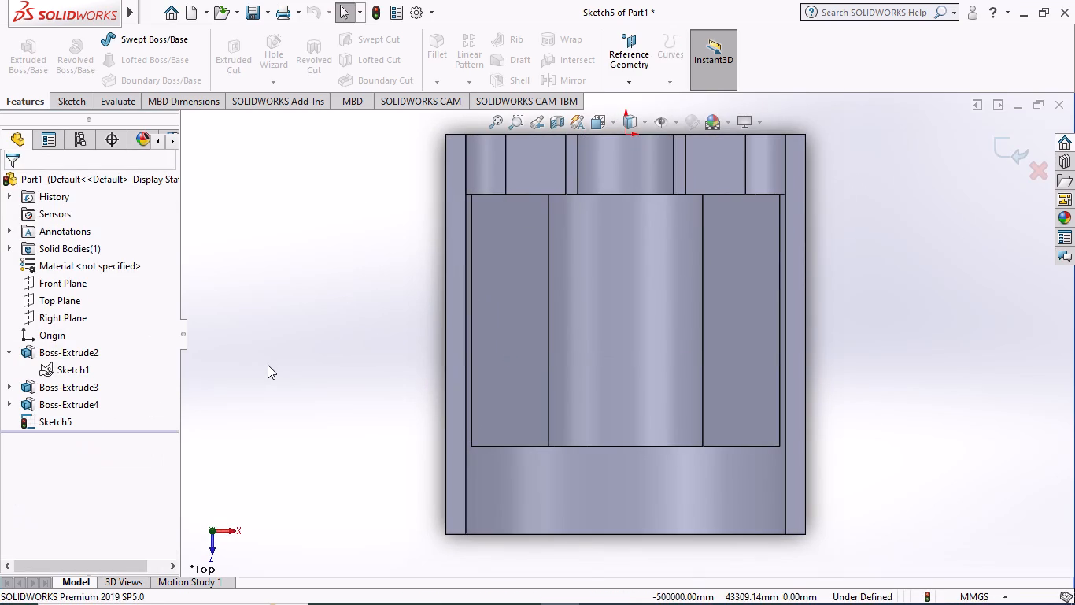
# Exit the empty Top Plane sketch, leaving no geometry in it.
pyautogui.hotkey('ctrl', 'z')
pyautogui.hotkey('ctrl', 'z')
pyautogui.hotkey('ctrl', 'z')
pyautogui.hotkey('ctrl', 'z')
pyautogui.hotkey('ctrl', 'z')
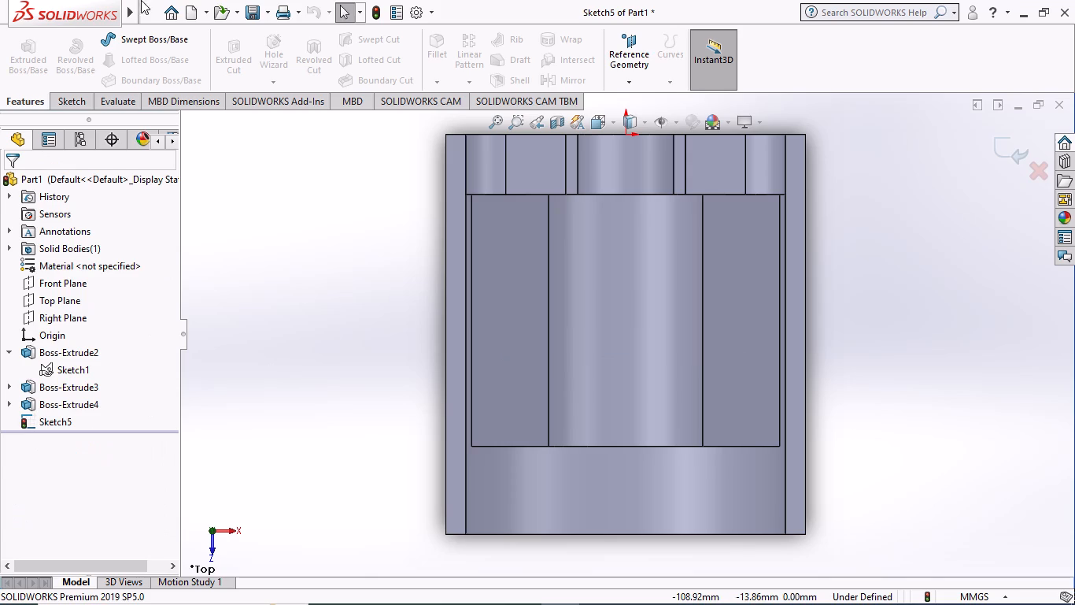
pyautogui.click(62, 95)
pyautogui.click(22, 62)
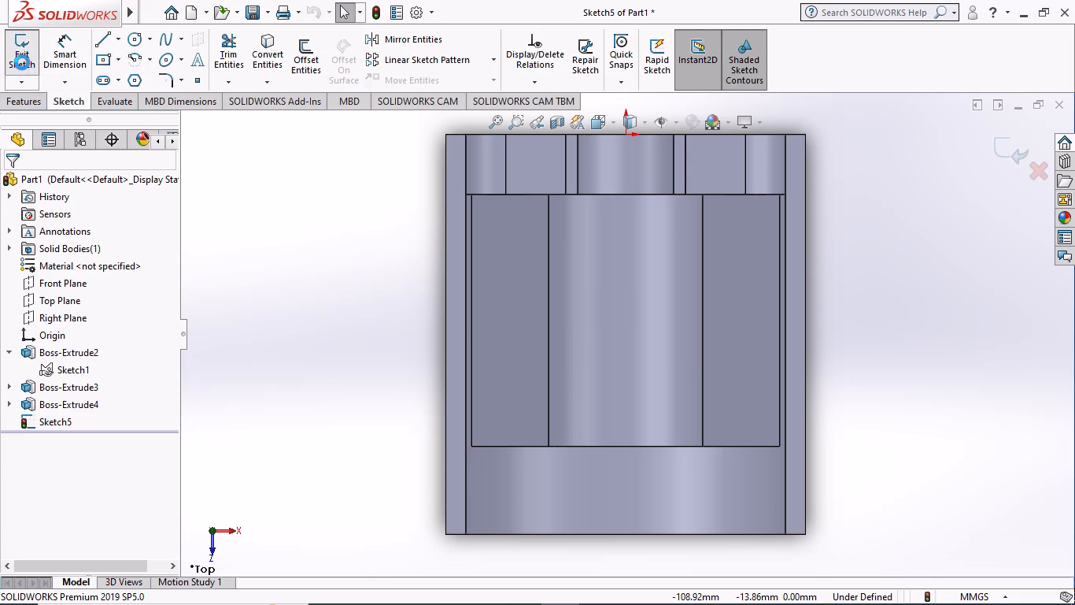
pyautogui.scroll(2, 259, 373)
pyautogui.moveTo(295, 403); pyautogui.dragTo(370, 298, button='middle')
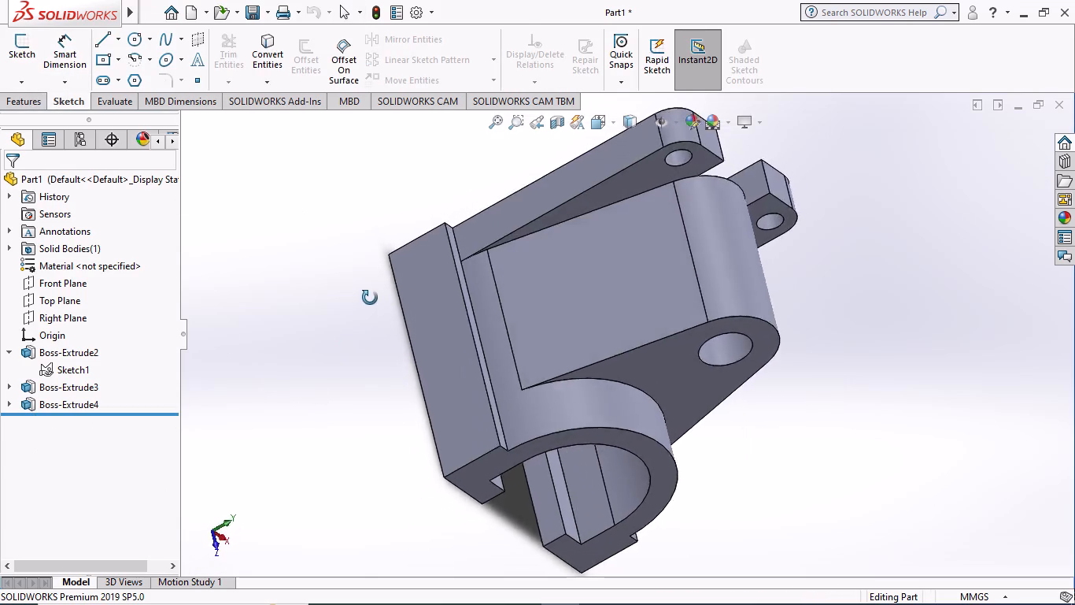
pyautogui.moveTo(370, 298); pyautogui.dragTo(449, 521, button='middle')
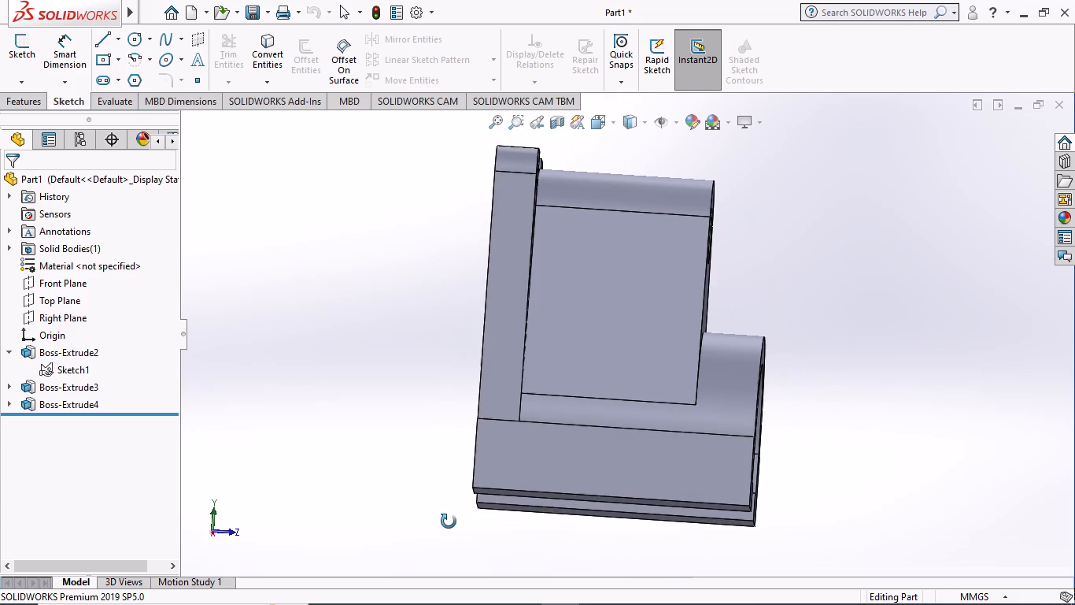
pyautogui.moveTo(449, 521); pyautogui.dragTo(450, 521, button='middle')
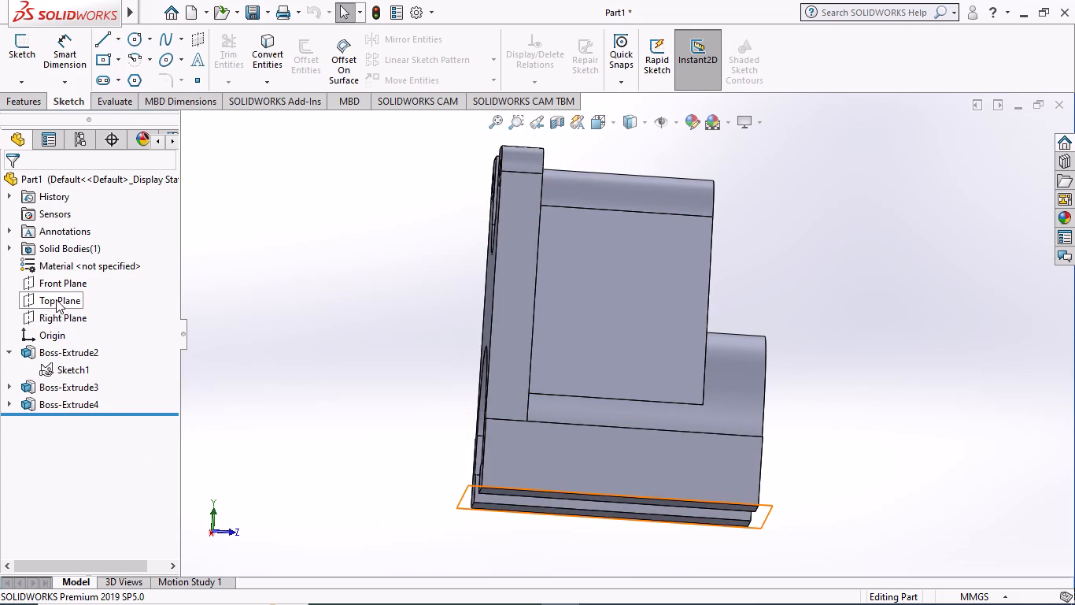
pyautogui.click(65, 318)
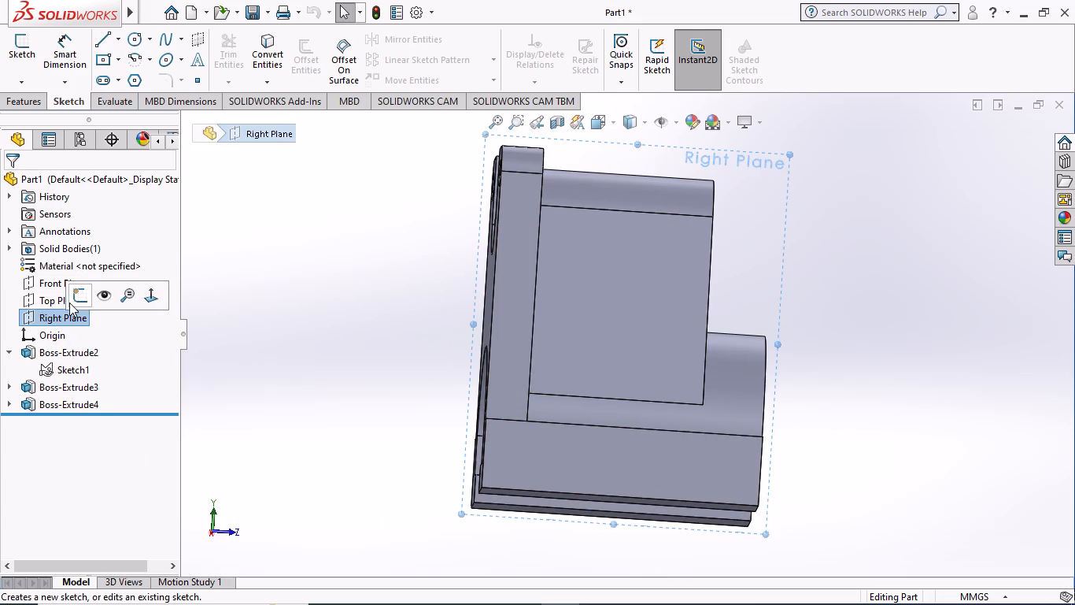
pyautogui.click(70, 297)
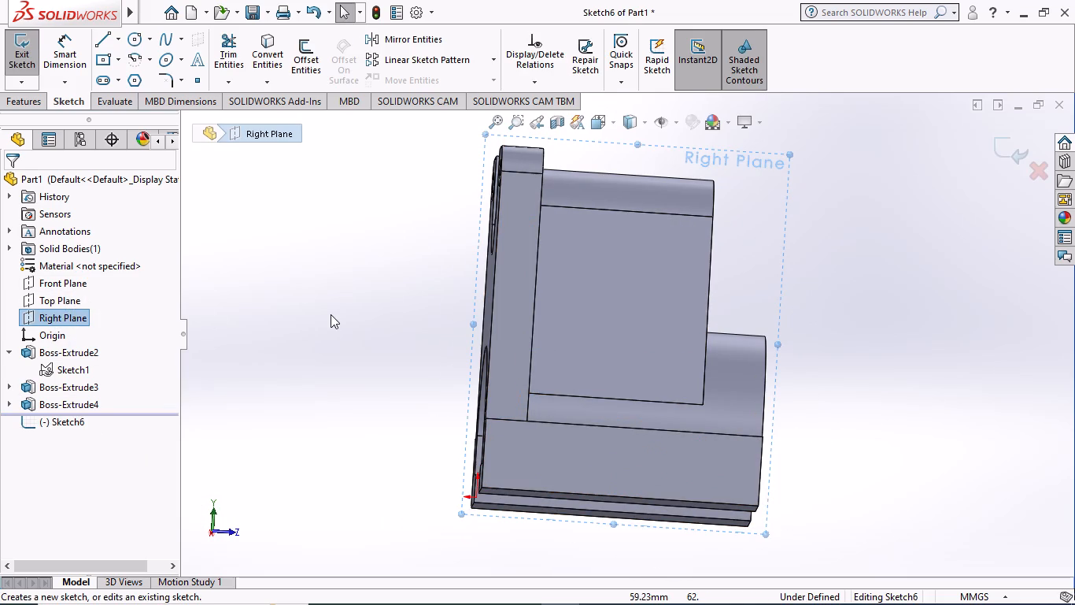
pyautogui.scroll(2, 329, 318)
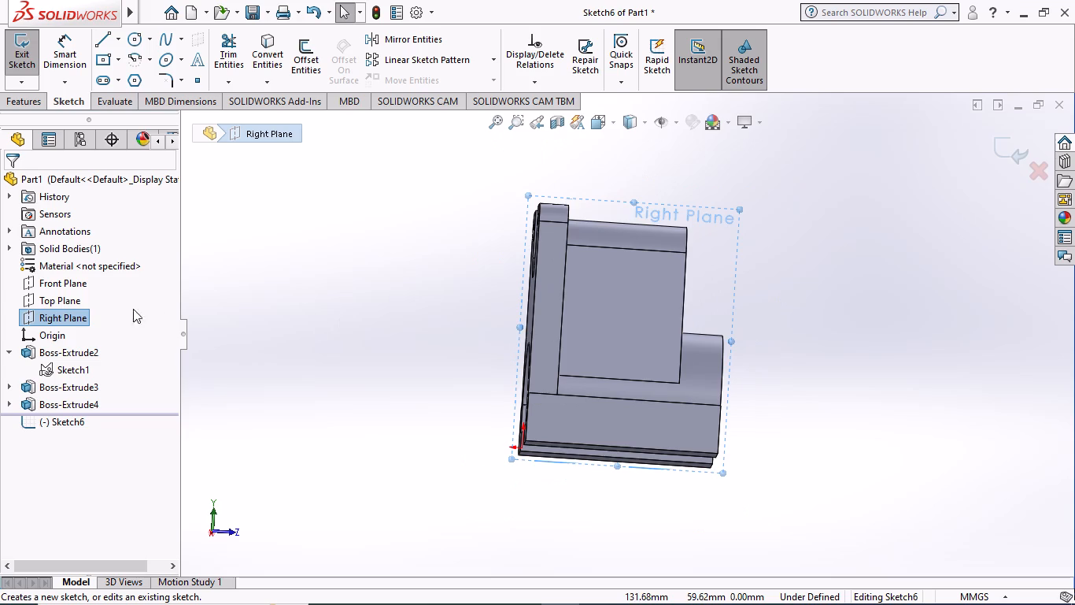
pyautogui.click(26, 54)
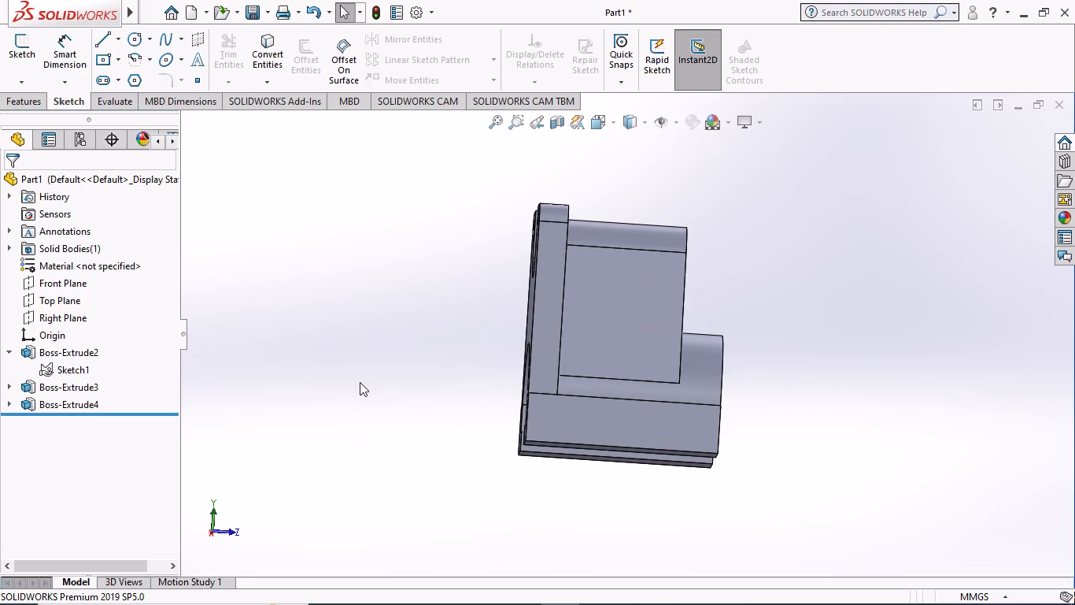
# Start a sketch on the Right Plane and orient the model to the Right view.
pyautogui.moveTo(367, 313); pyautogui.dragTo(336, 364, button='middle')
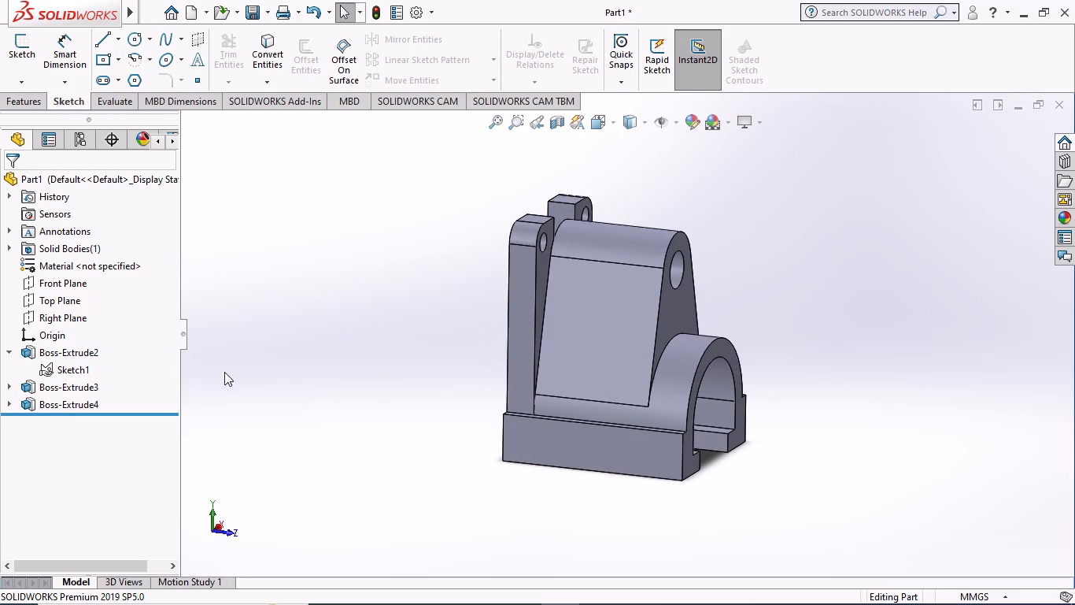
pyautogui.click(58, 317)
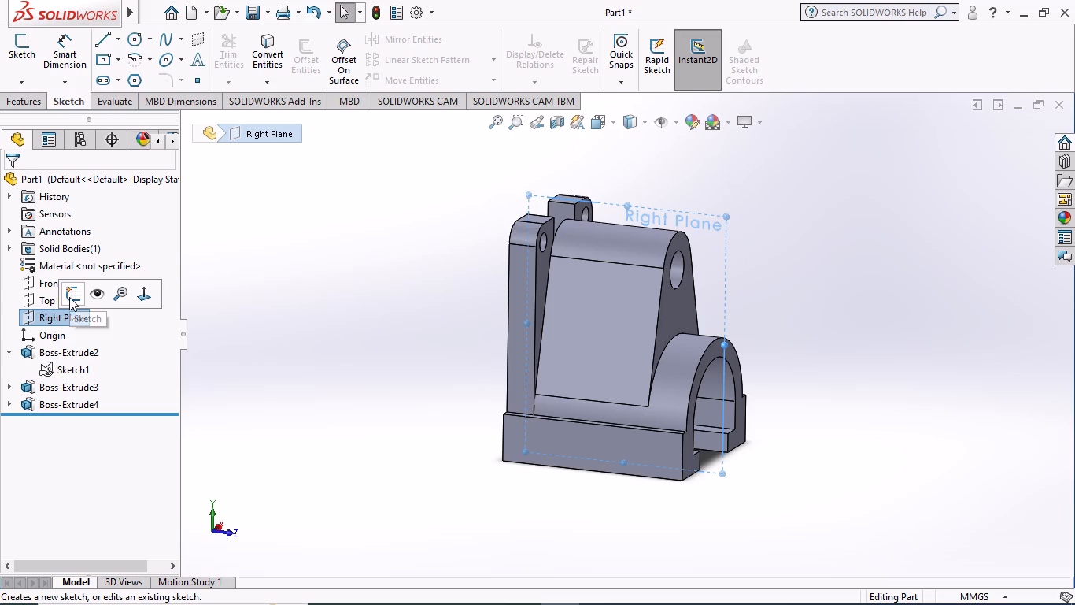
pyautogui.click(72, 291)
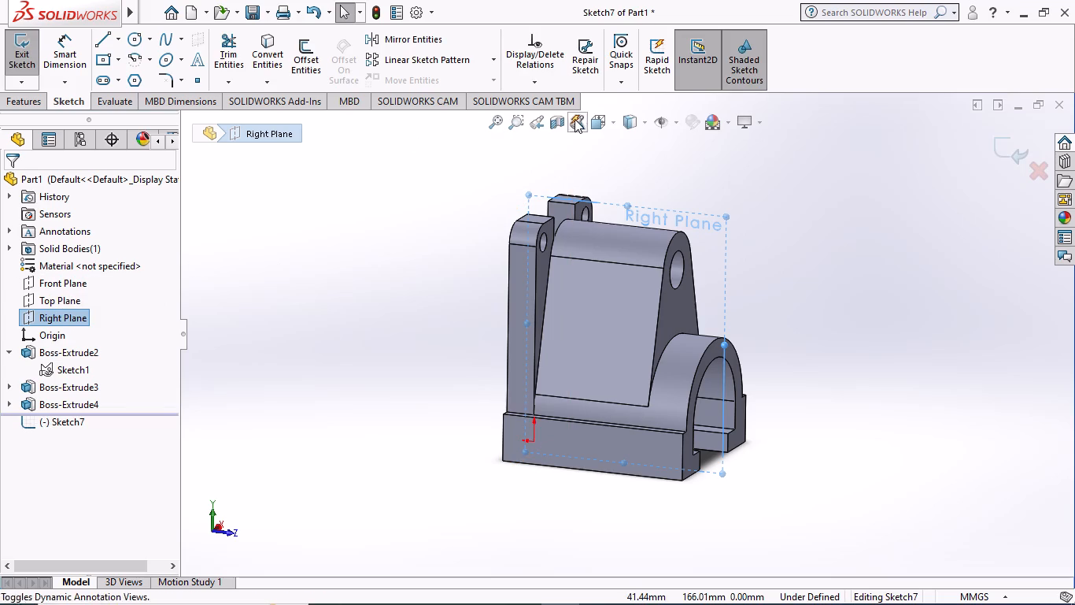
pyautogui.click(612, 121)
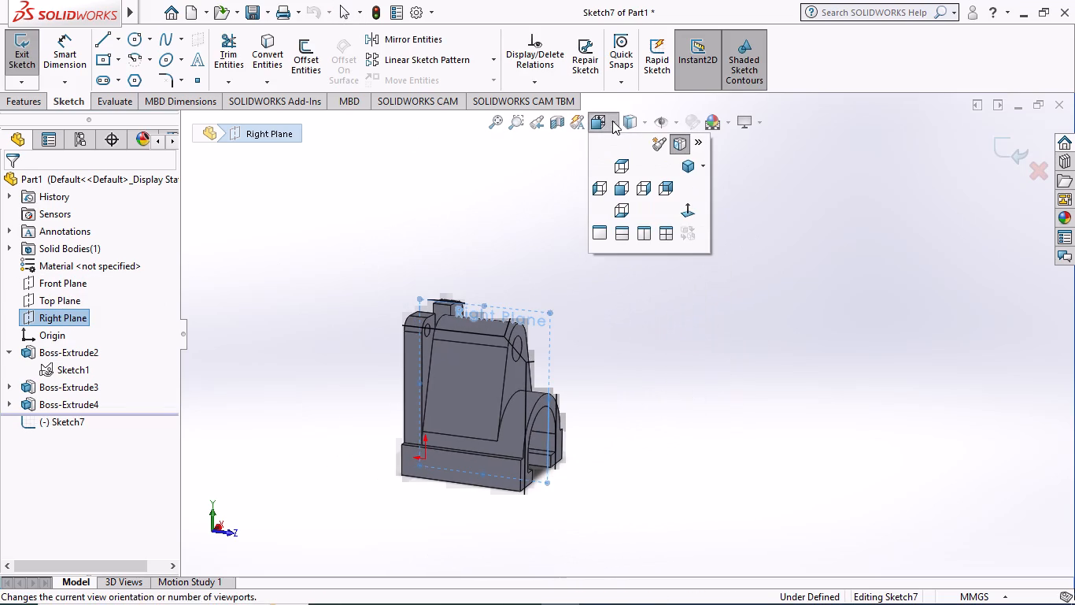
pyautogui.click(640, 186)
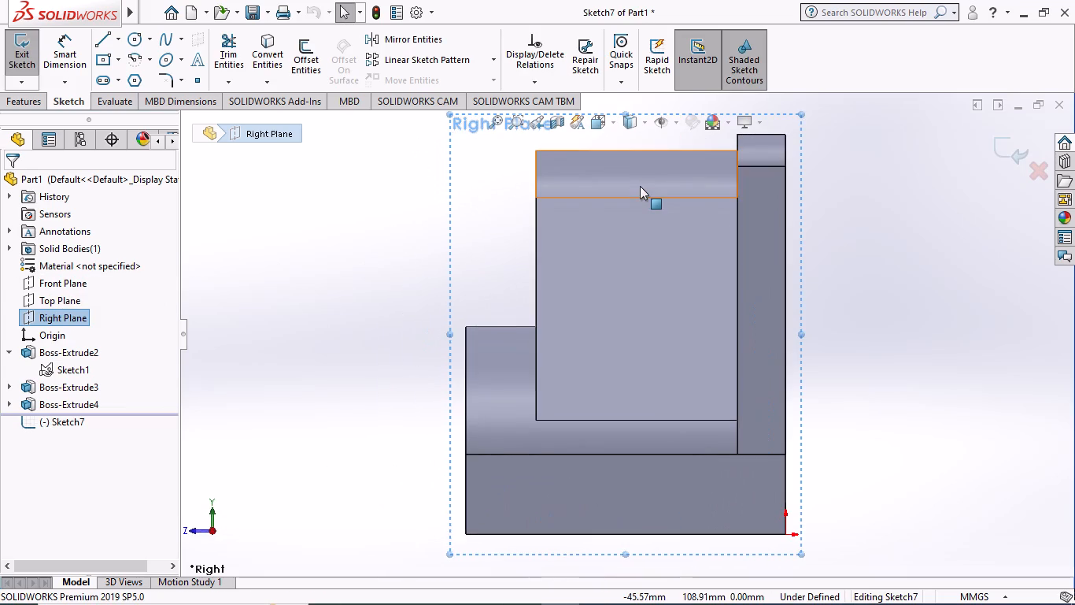
# Examine the support and notched plate from the side and front with the Right Plane sketch open.
pyautogui.scroll(2, 605, 272)
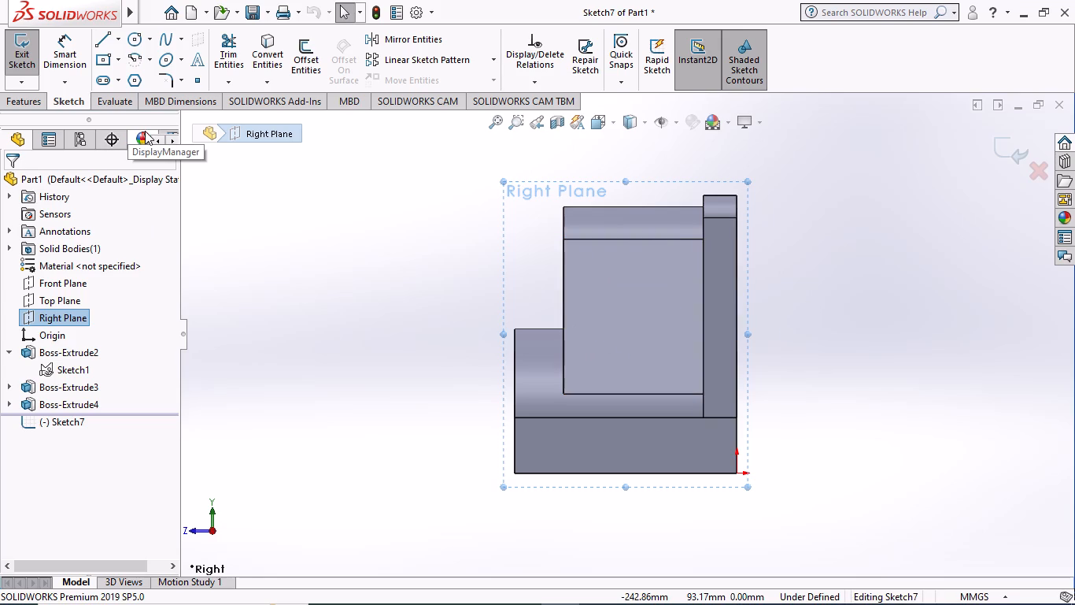
pyautogui.scroll(1, 270, 331)
pyautogui.moveTo(272, 329); pyautogui.dragTo(336, 331, button='middle')
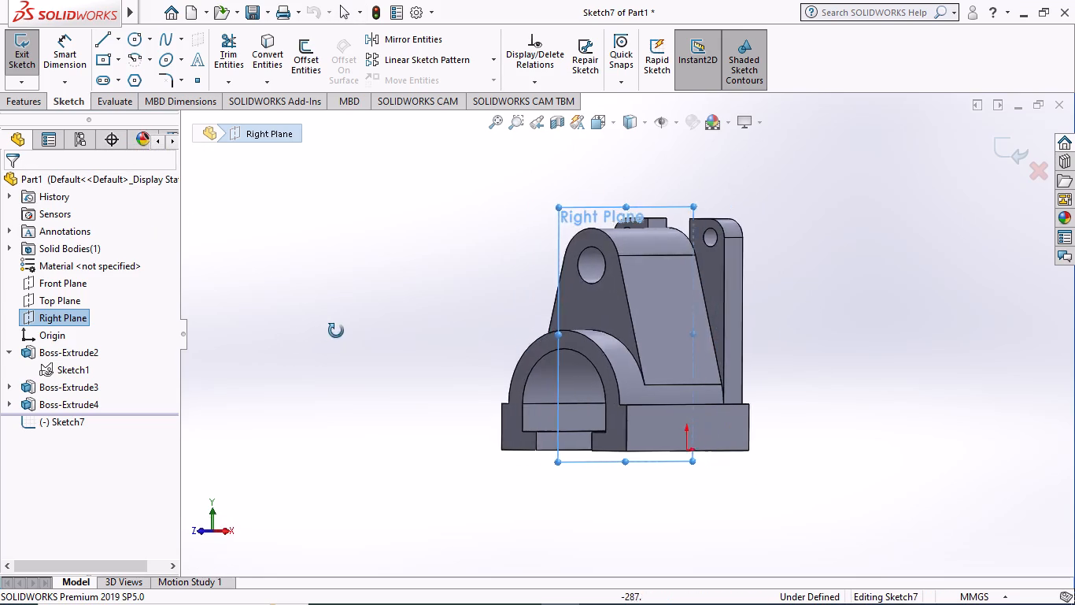
pyautogui.moveTo(336, 331); pyautogui.dragTo(383, 331, button='middle')
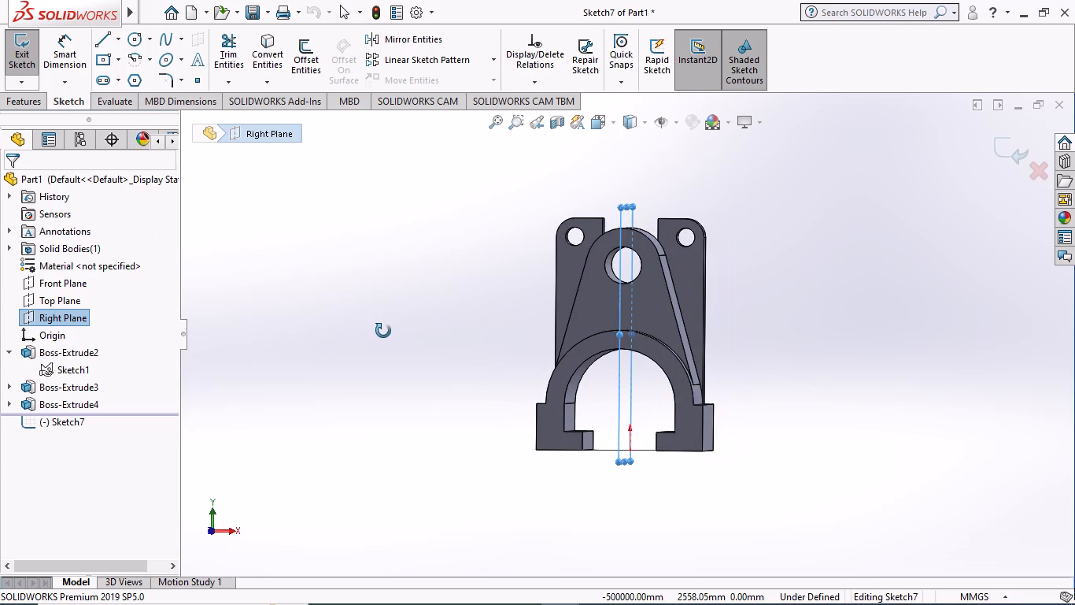
pyautogui.moveTo(383, 331); pyautogui.dragTo(366, 331, button='middle')
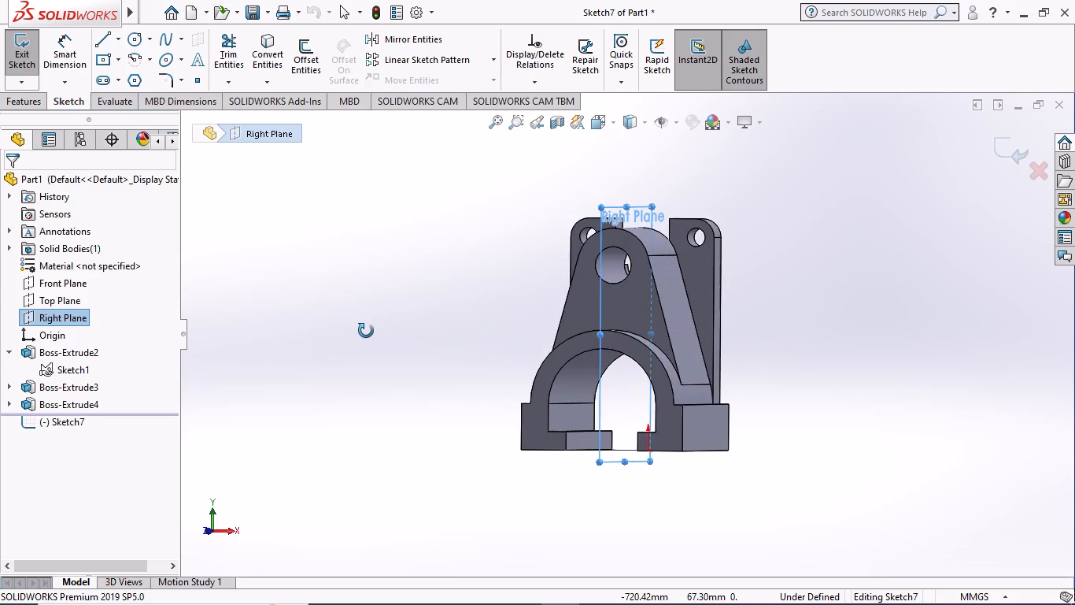
pyautogui.moveTo(366, 331); pyautogui.dragTo(294, 349, button='middle')
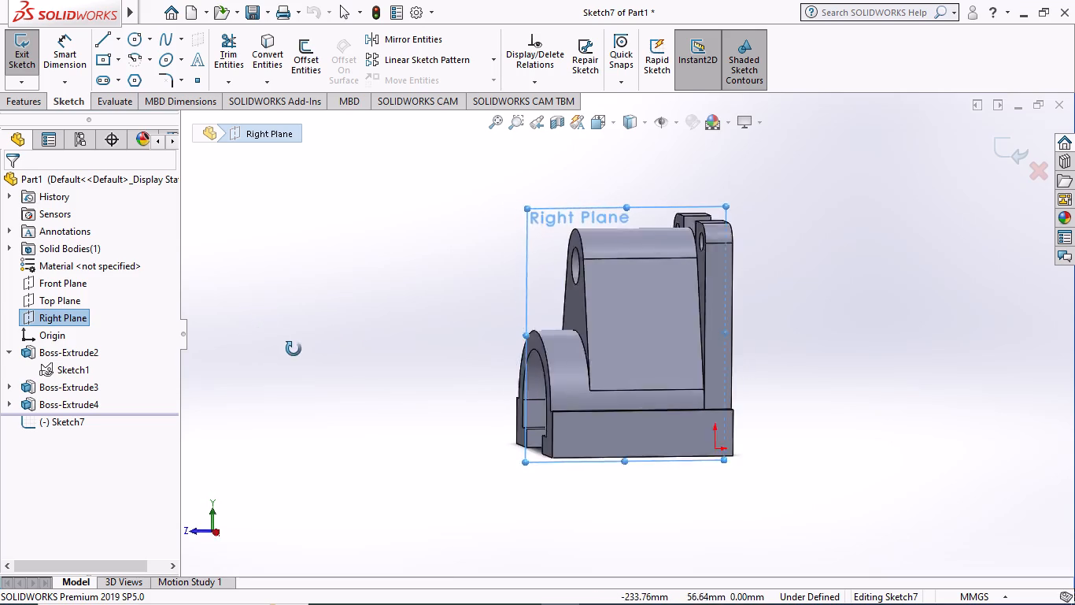
pyautogui.moveTo(294, 349); pyautogui.dragTo(276, 339, button='middle')
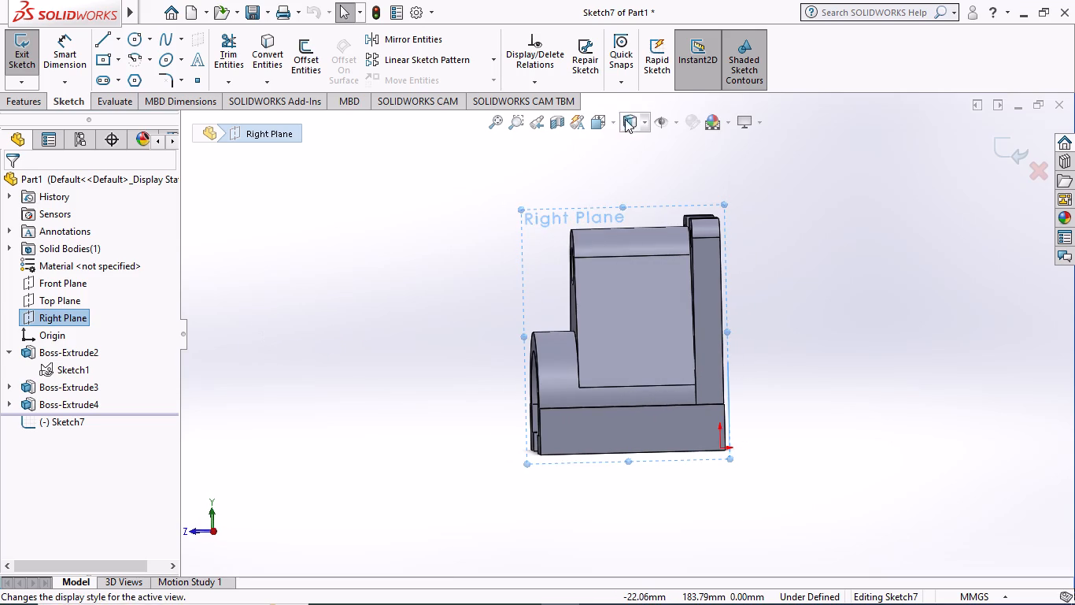
# In the Right view, sketch a closed line rectangle about 46 by 41 mm at the support's top edge, against the notched plate.
pyautogui.click(612, 120)
pyautogui.click(641, 188)
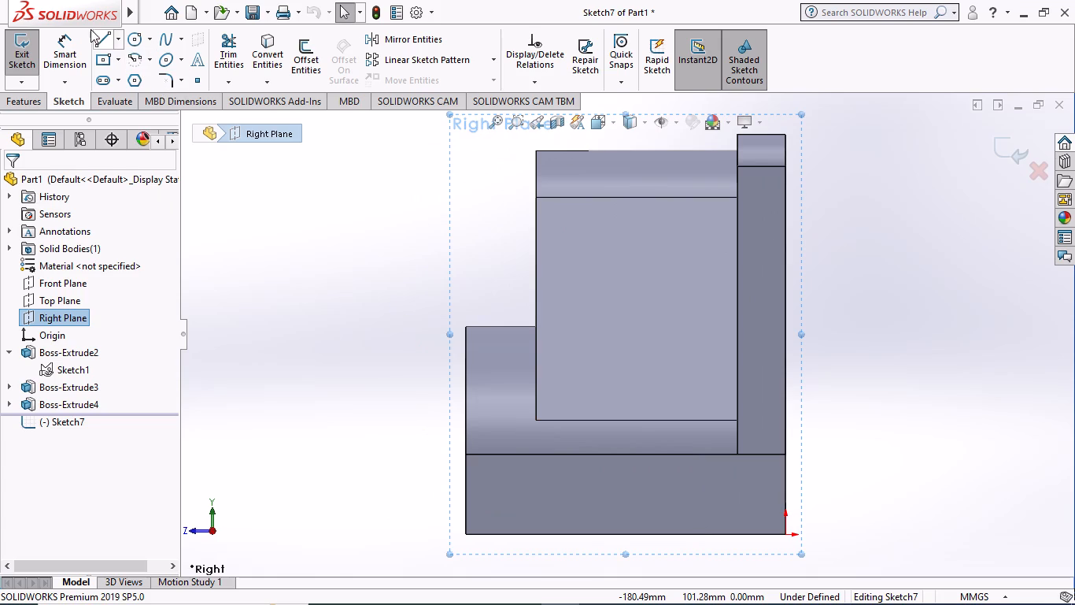
pyautogui.click(107, 35)
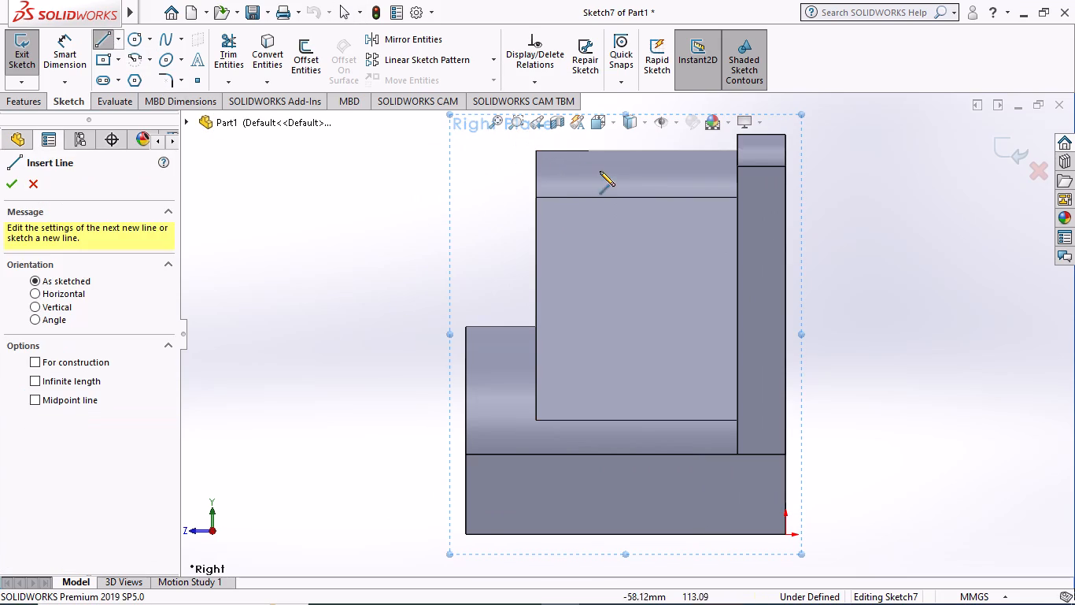
pyautogui.click(591, 149)
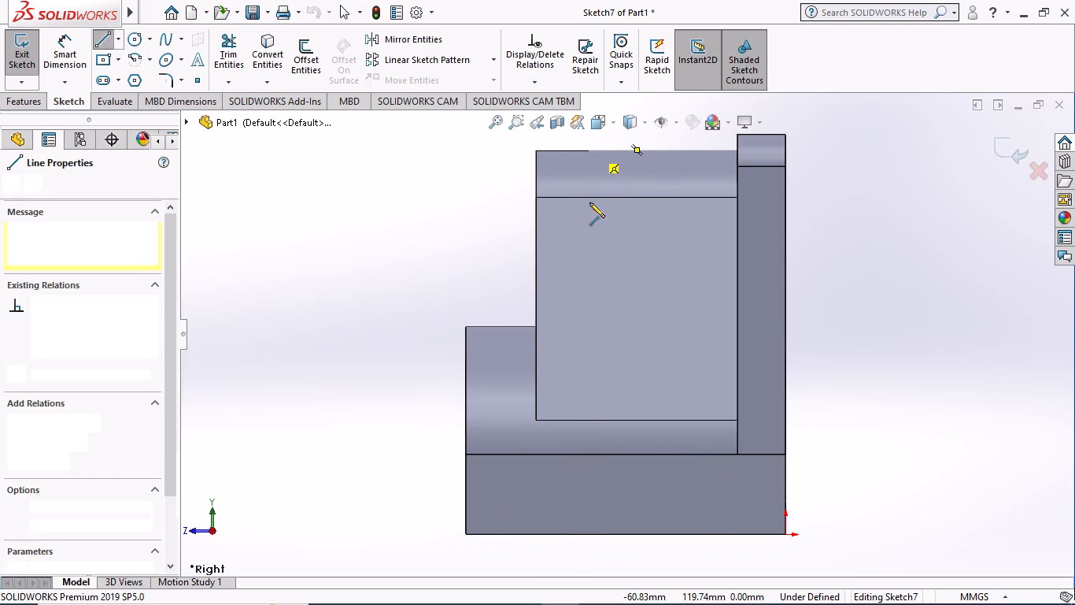
pyautogui.click(594, 280)
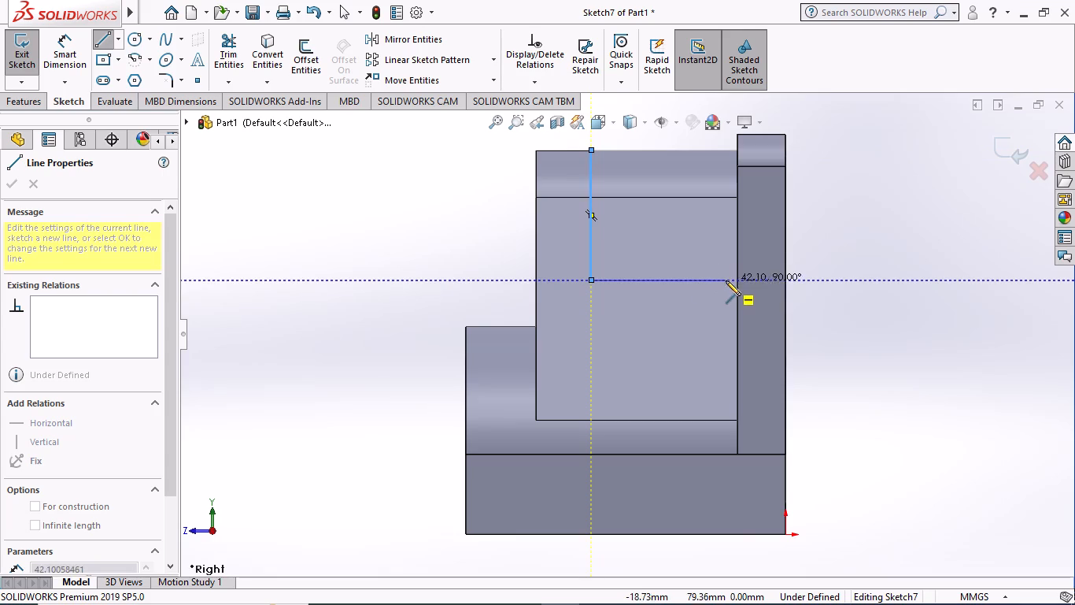
pyautogui.click(736, 279)
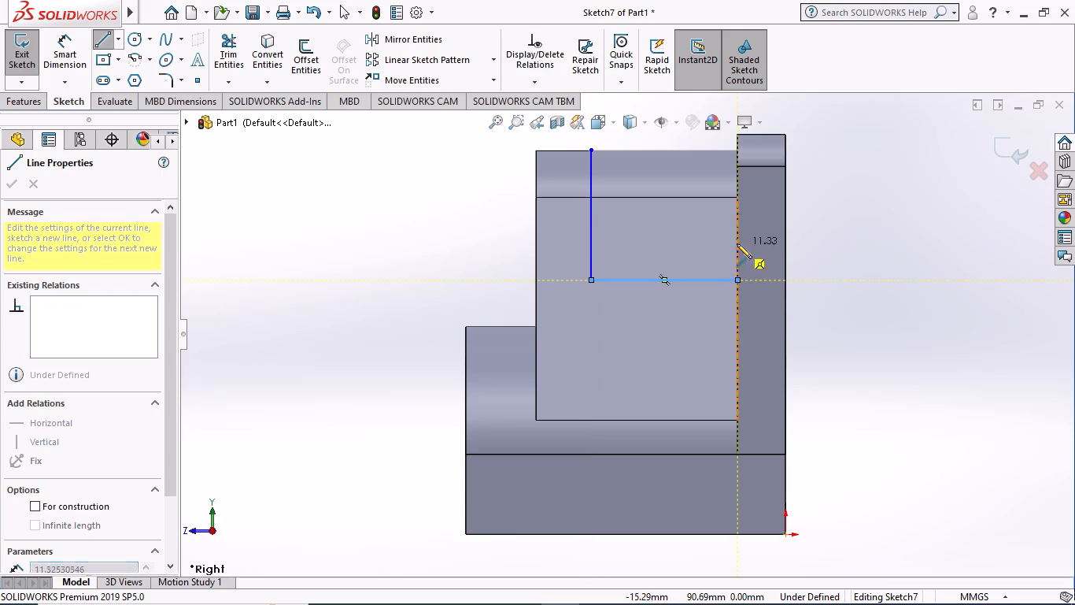
pyautogui.click(737, 150)
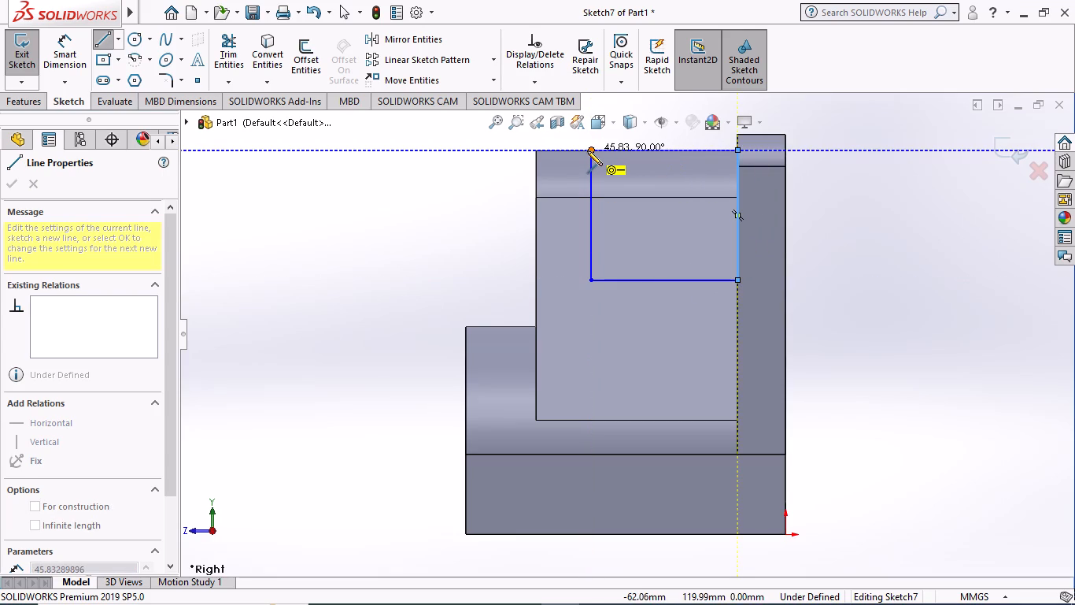
pyautogui.click(587, 150)
pyautogui.press('Escape')
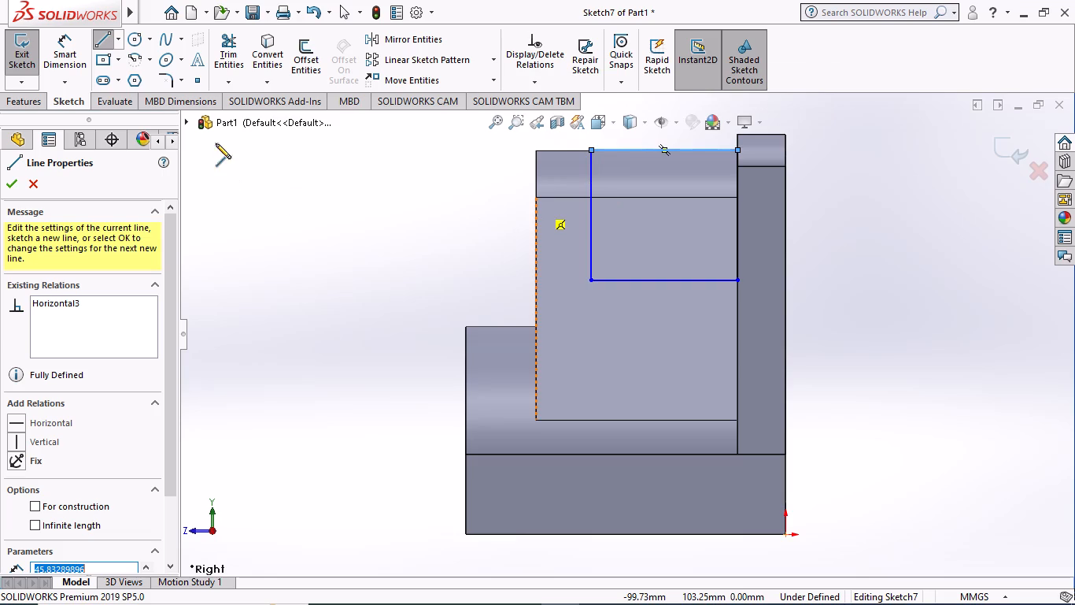
# Dimension the rectangle's lower horizontal line as 45.5 mm.
pyautogui.click(83, 54)
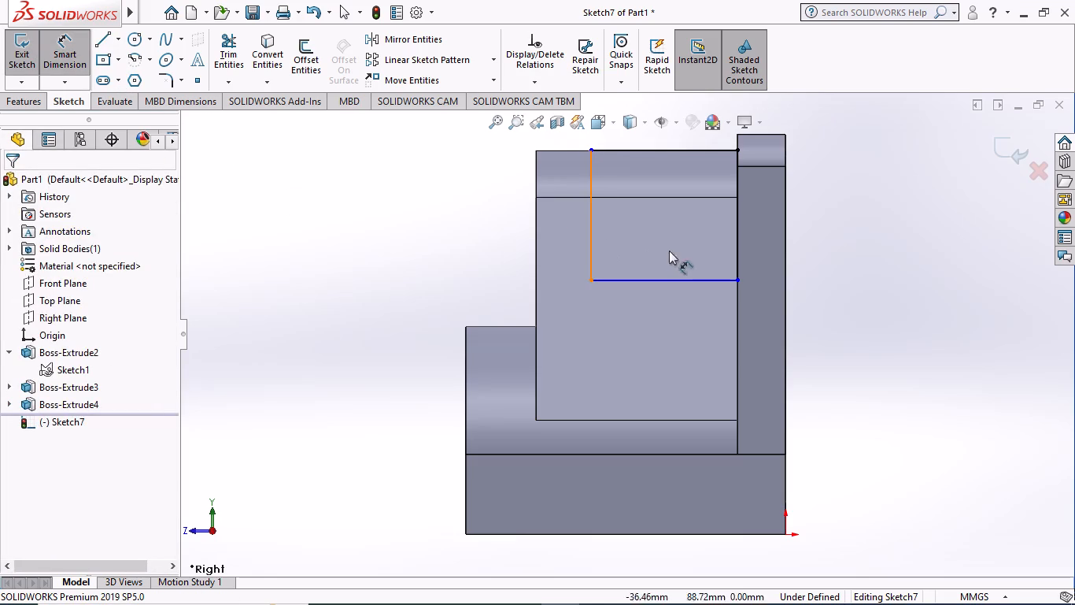
pyautogui.click(652, 280)
pyautogui.click(660, 324)
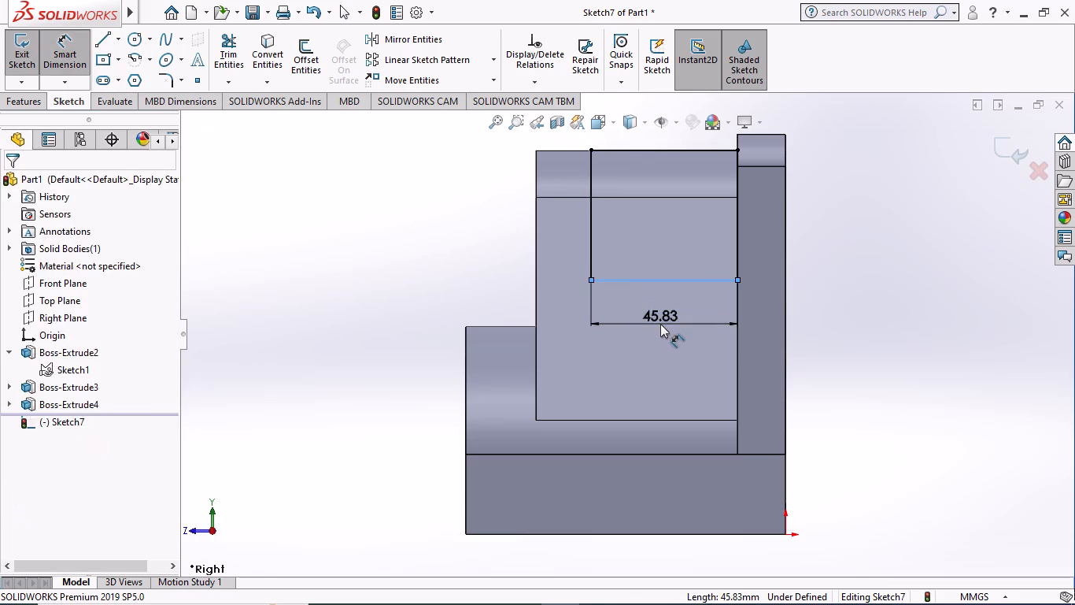
pyautogui.write('45.5')
pyautogui.press('Return')
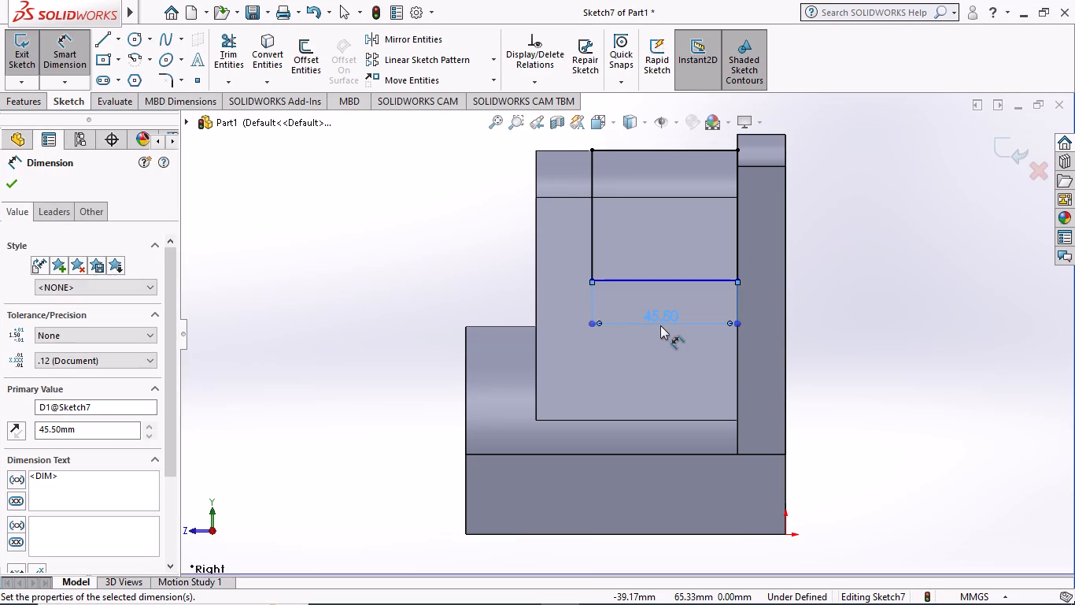
# Dimension the rectangle's vertical line farthest from the notched plate as 45 mm.
pyautogui.click(590, 215)
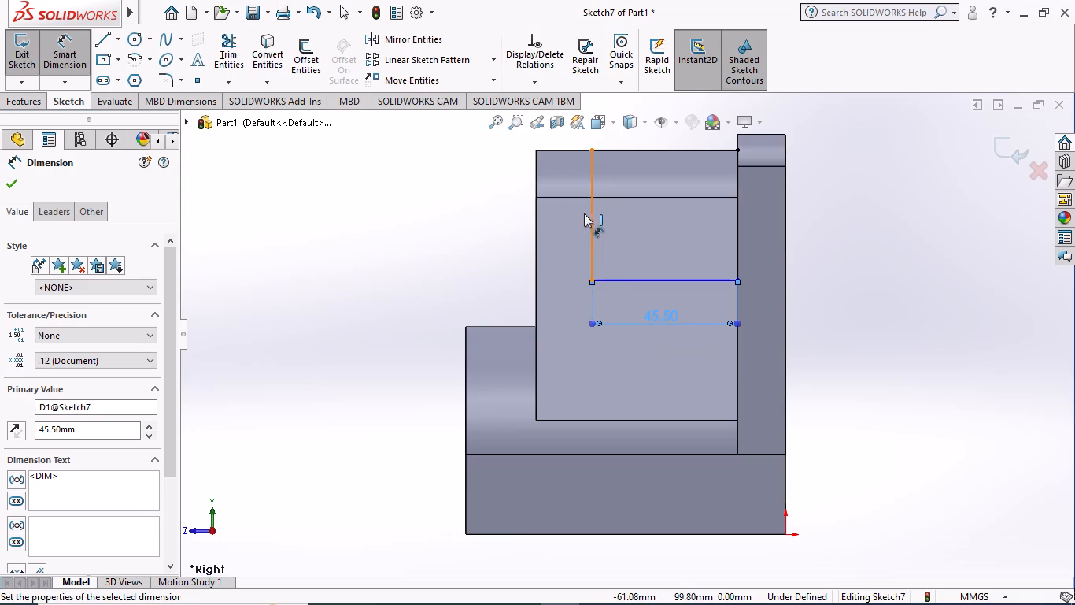
pyautogui.click(485, 240)
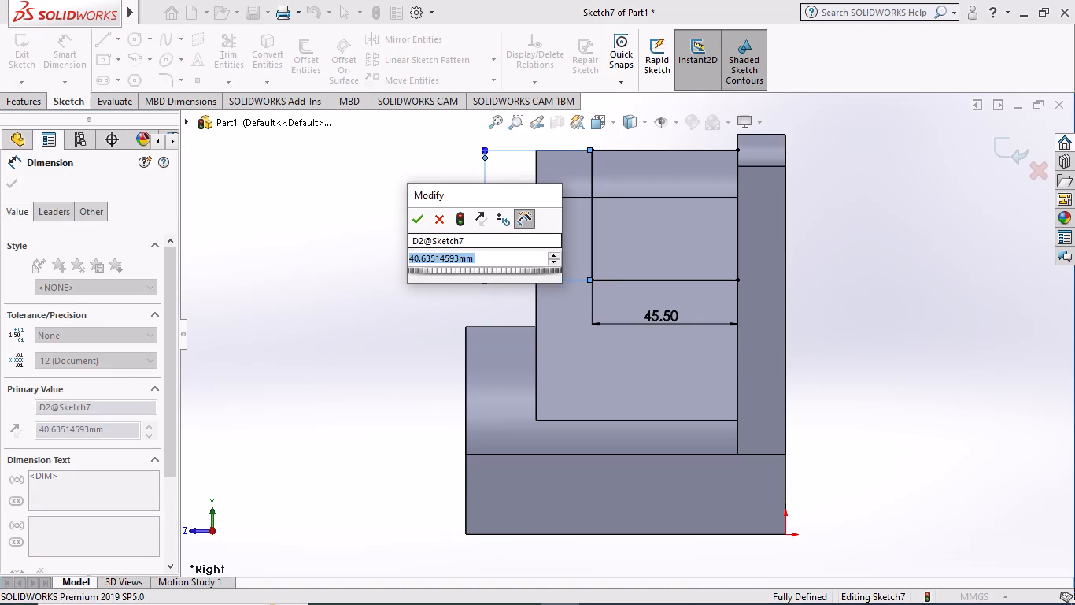
pyautogui.write('45')
pyautogui.press('Return')
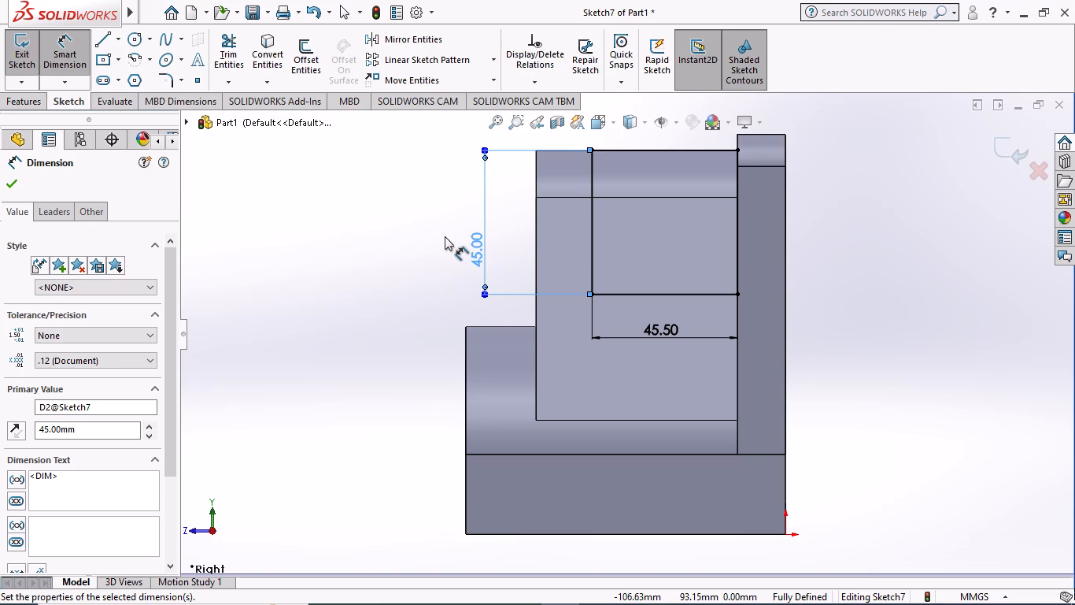
pyautogui.scroll(1, 590, 253)
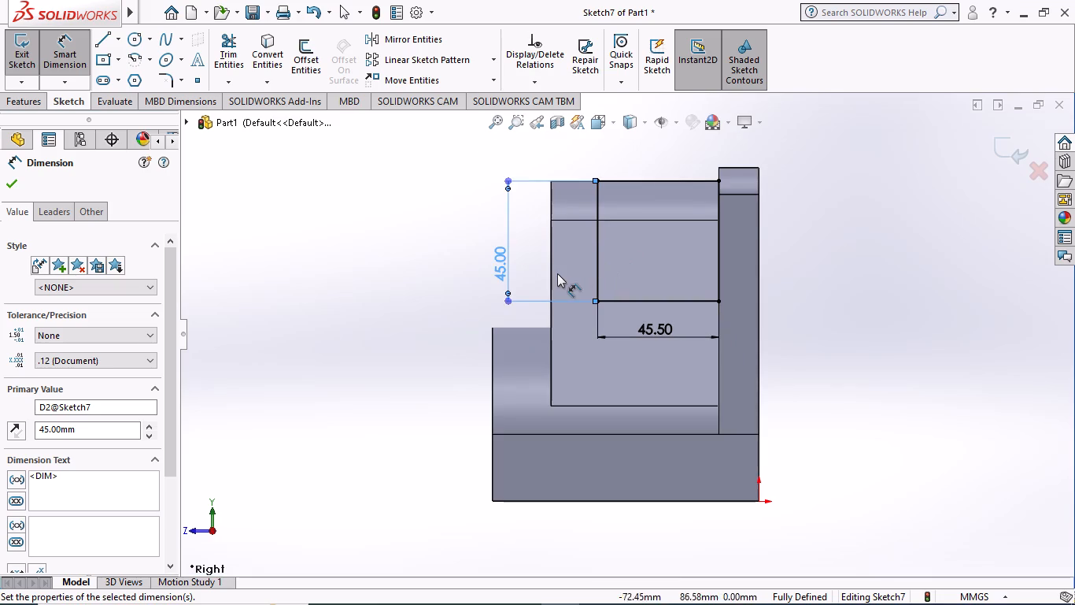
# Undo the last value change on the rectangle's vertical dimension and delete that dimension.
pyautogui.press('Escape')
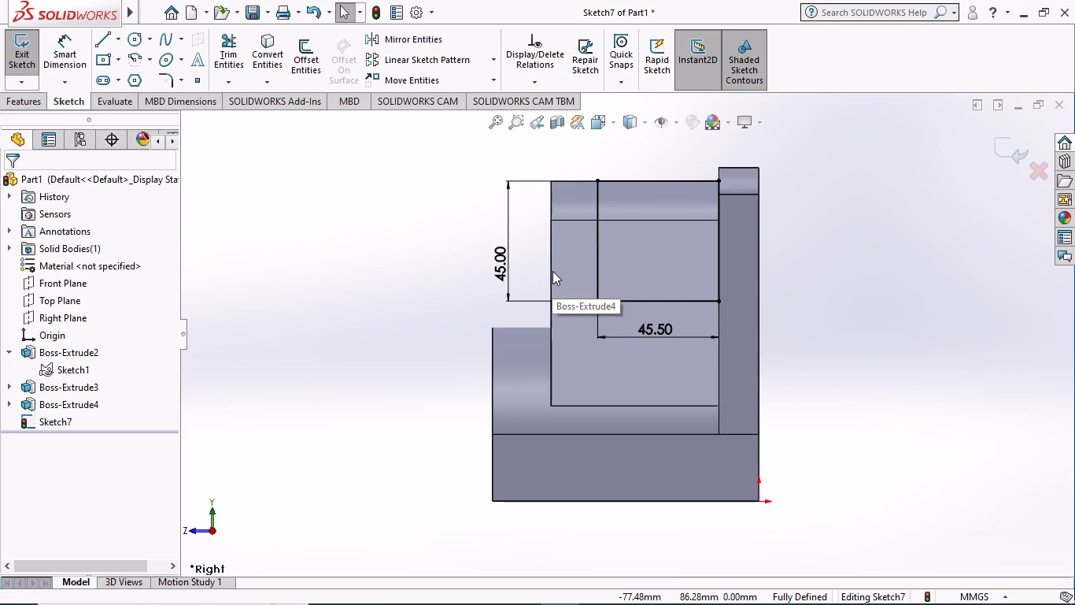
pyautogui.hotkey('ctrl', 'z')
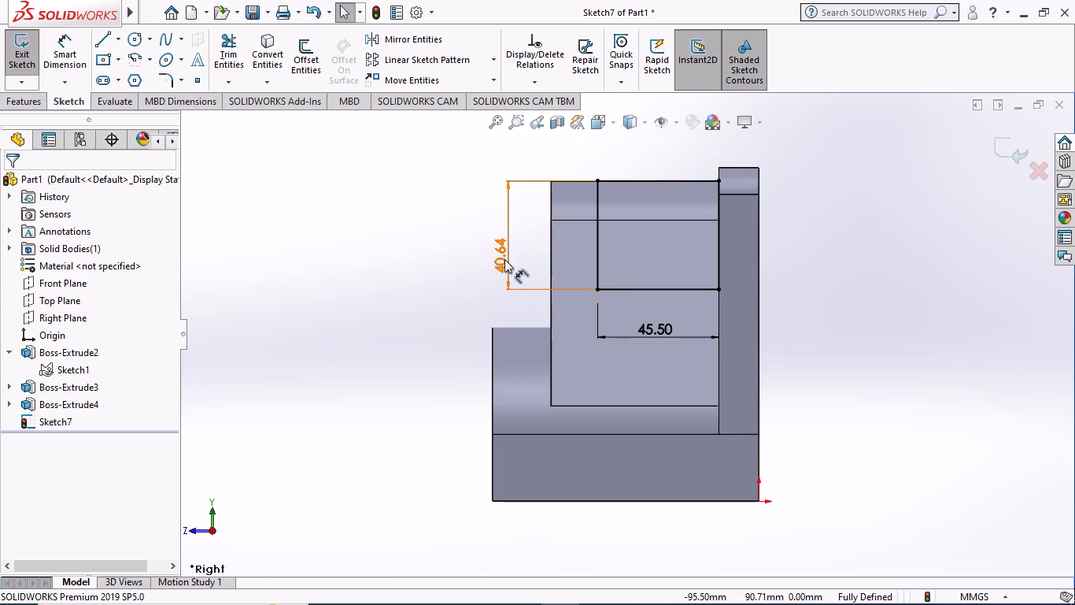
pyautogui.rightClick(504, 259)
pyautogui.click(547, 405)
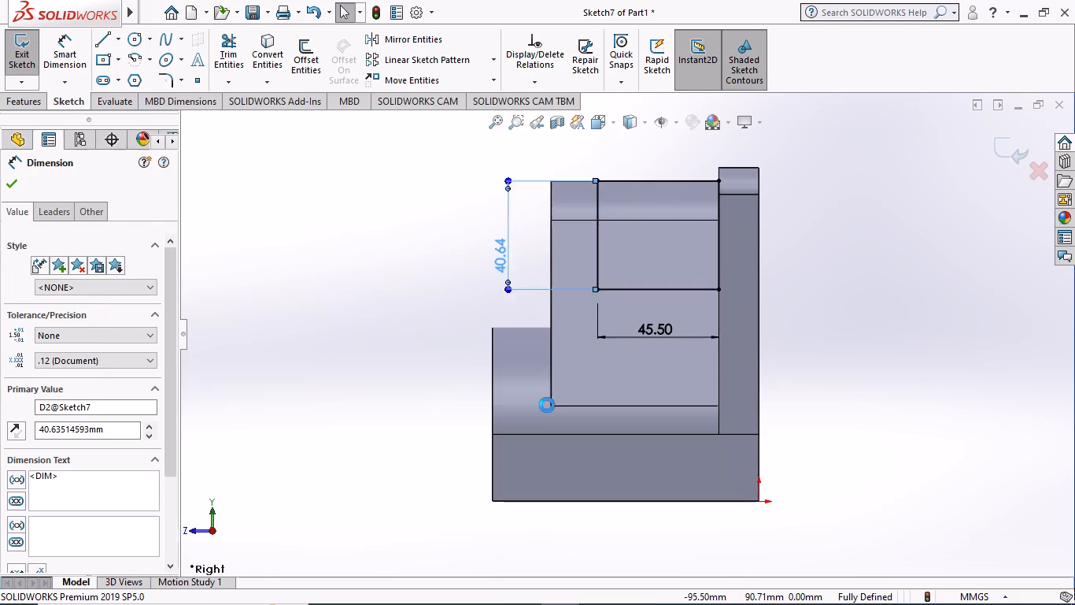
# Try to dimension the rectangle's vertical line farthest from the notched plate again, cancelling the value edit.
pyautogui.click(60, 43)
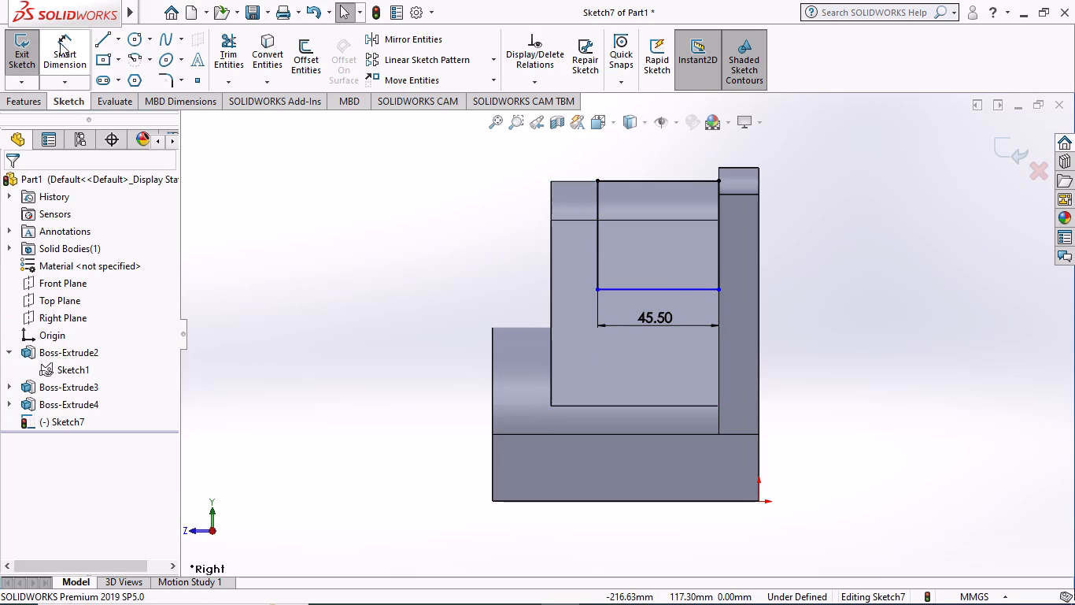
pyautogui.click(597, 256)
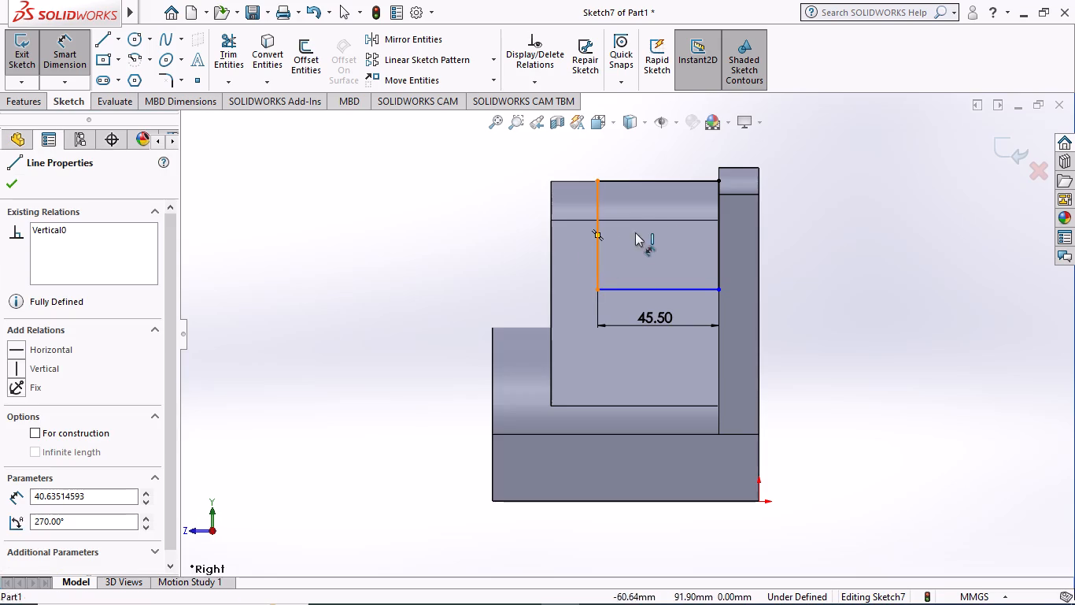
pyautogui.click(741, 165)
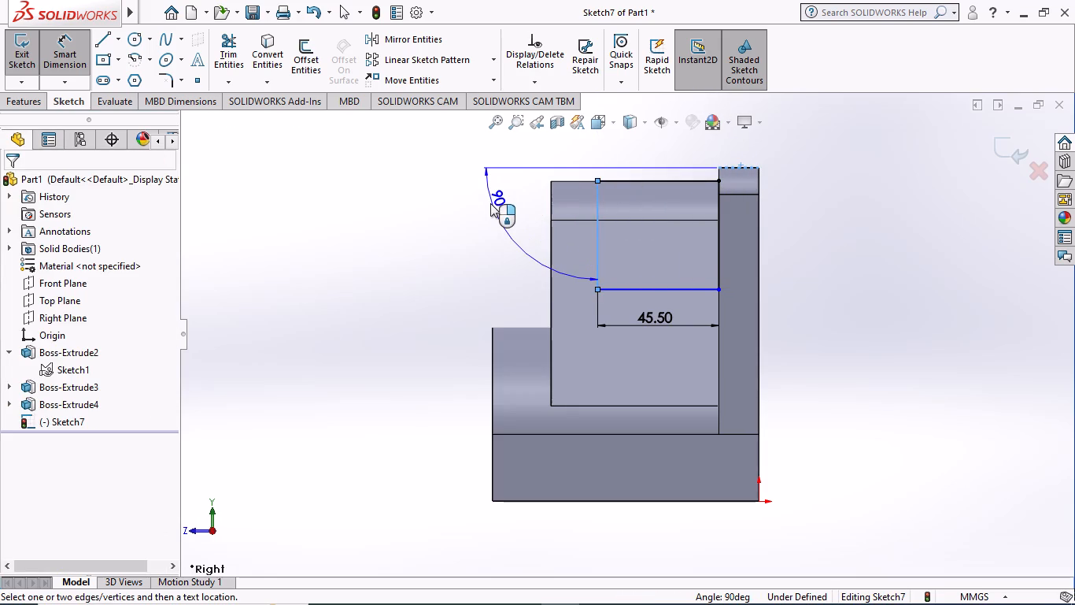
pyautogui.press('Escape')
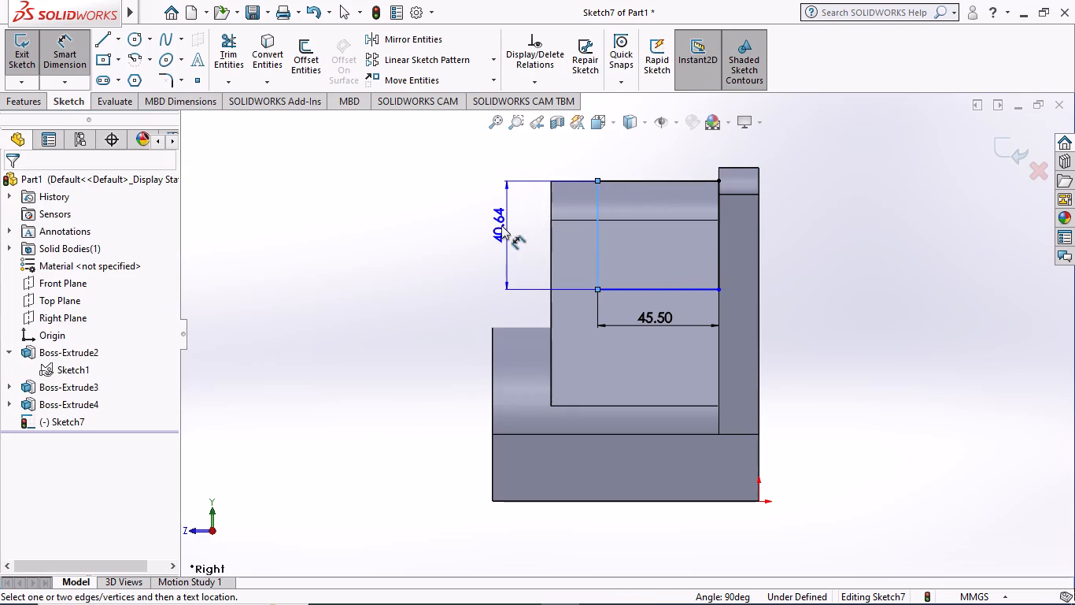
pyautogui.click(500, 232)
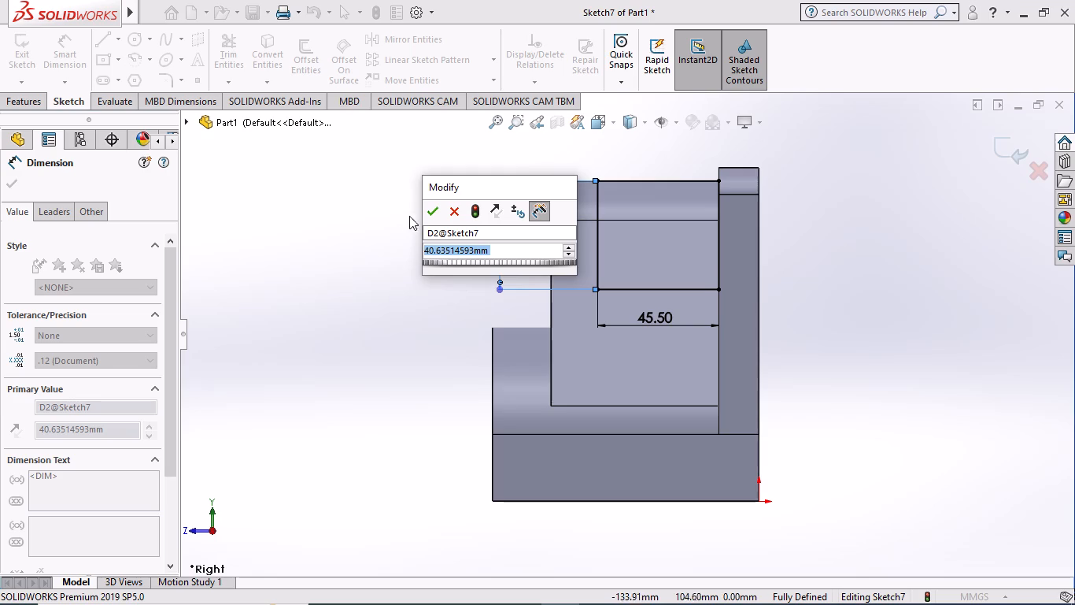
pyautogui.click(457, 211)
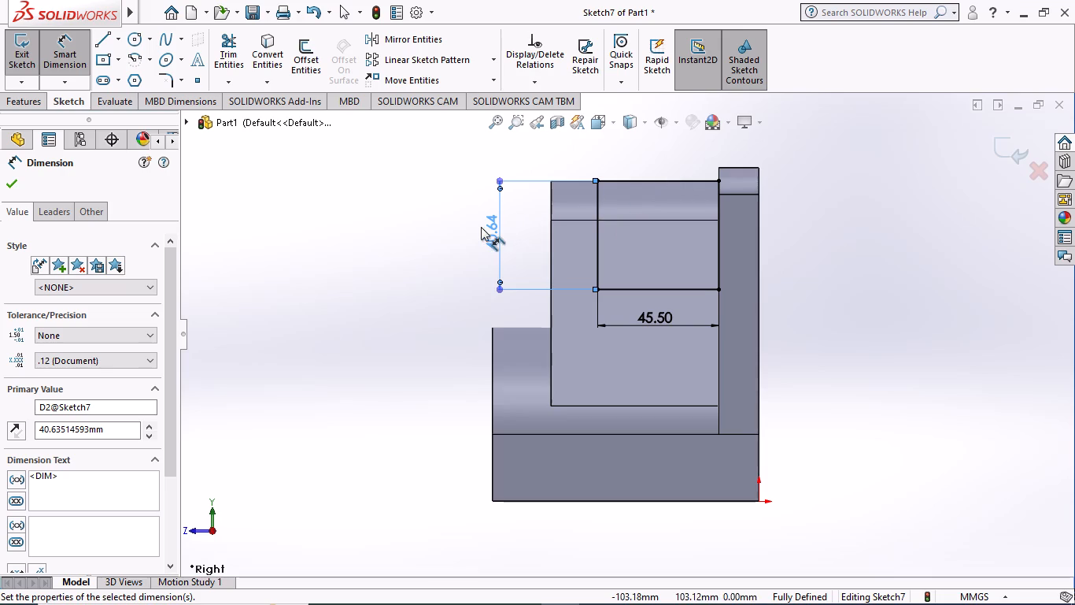
# Undo the rectangle's dimensions and all of its lines until the Right Plane sketch is empty.
pyautogui.hotkey('ctrl', 'z')
pyautogui.hotkey('ctrl', 'z')
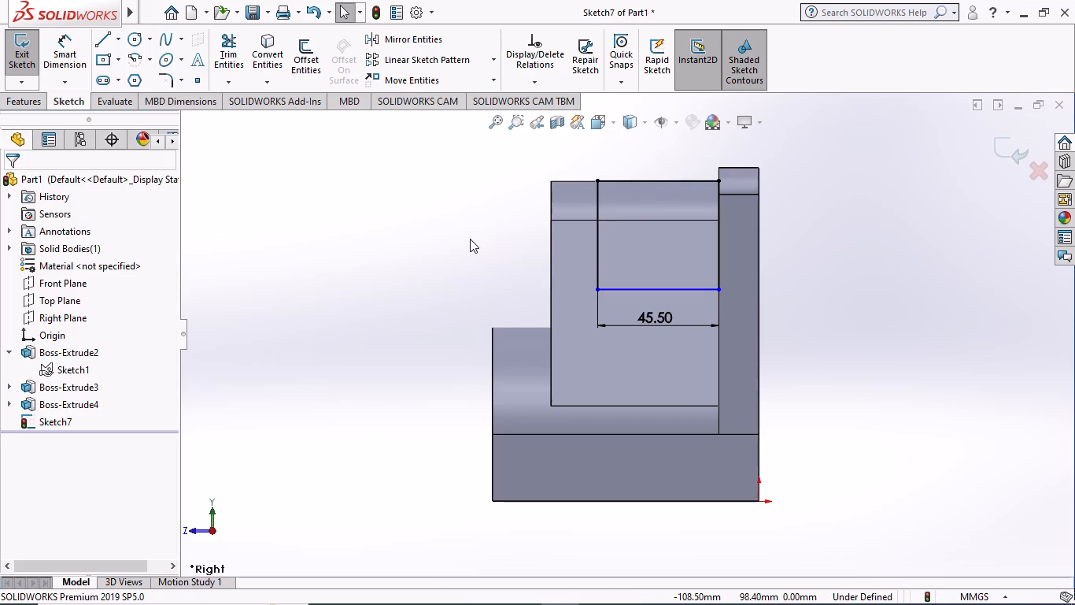
pyautogui.hotkey('ctrl', 'z')
pyautogui.hotkey('ctrl', 'z')
pyautogui.hotkey('ctrl', 'z')
pyautogui.hotkey('ctrl', 'z')
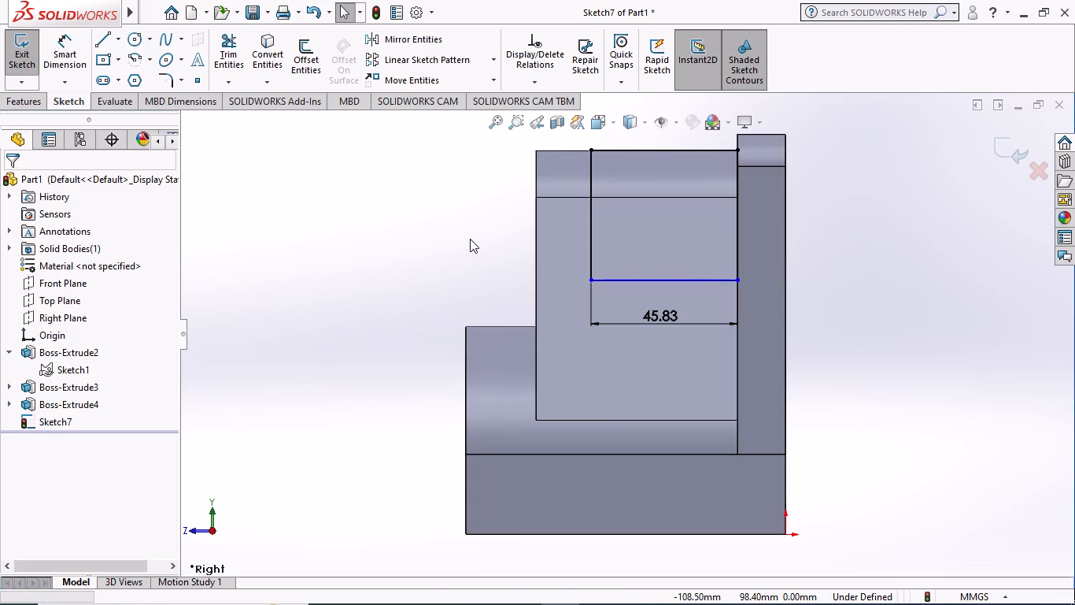
pyautogui.hotkey('ctrl', 'z')
pyautogui.hotkey('ctrl', 'z')
pyautogui.hotkey('ctrl', 'z')
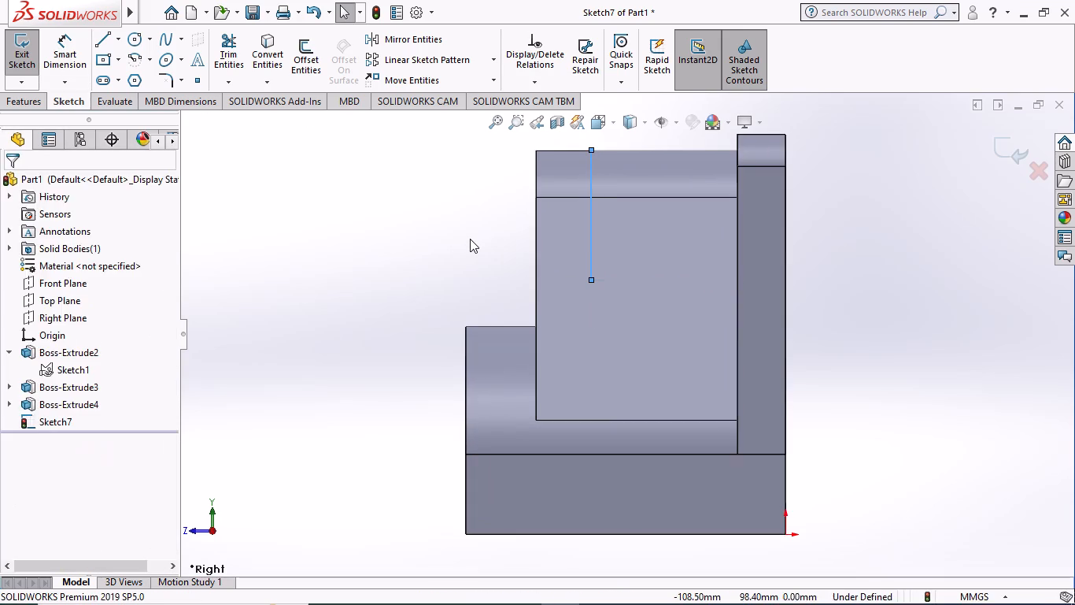
pyautogui.hotkey('ctrl', 'z')
pyautogui.scroll(2, 470, 239)
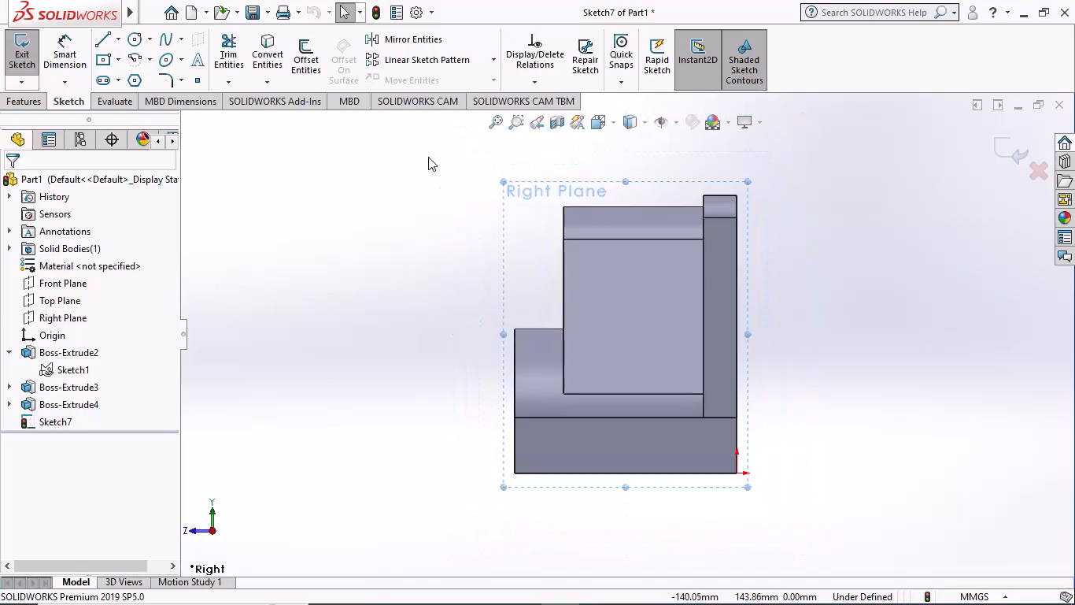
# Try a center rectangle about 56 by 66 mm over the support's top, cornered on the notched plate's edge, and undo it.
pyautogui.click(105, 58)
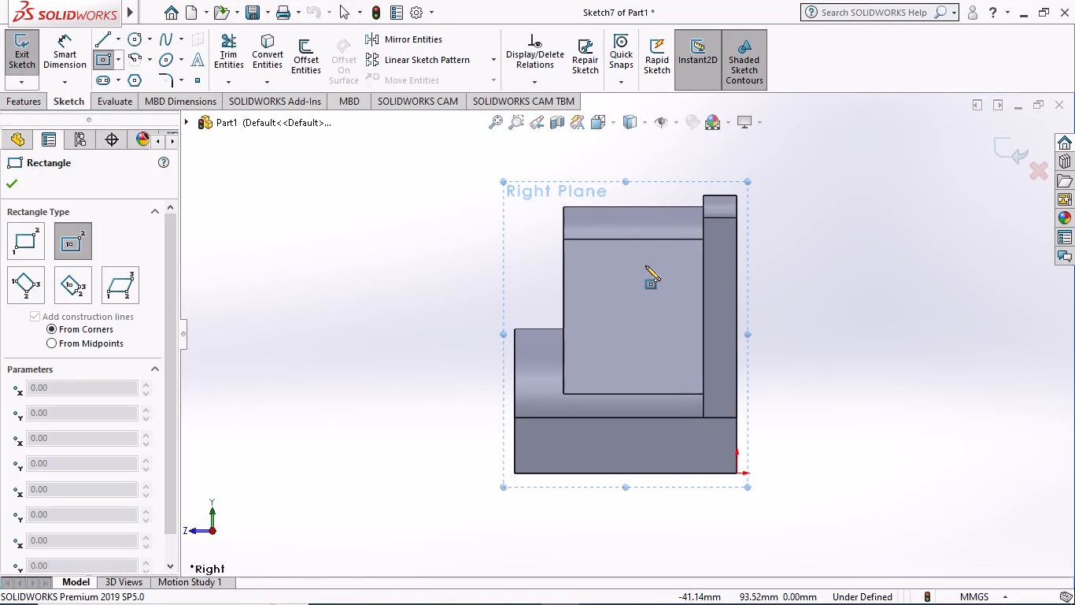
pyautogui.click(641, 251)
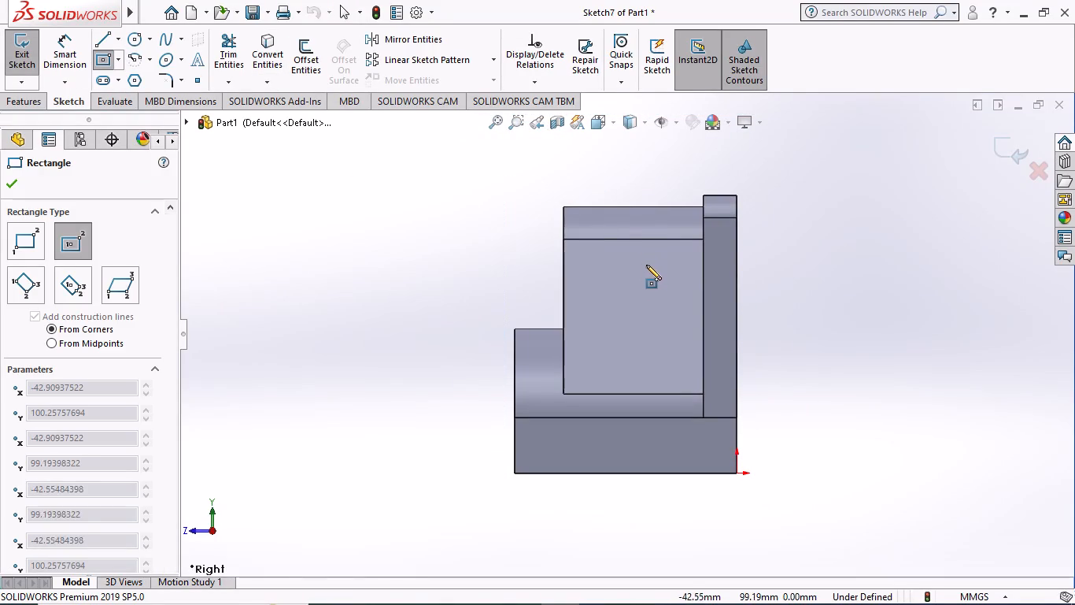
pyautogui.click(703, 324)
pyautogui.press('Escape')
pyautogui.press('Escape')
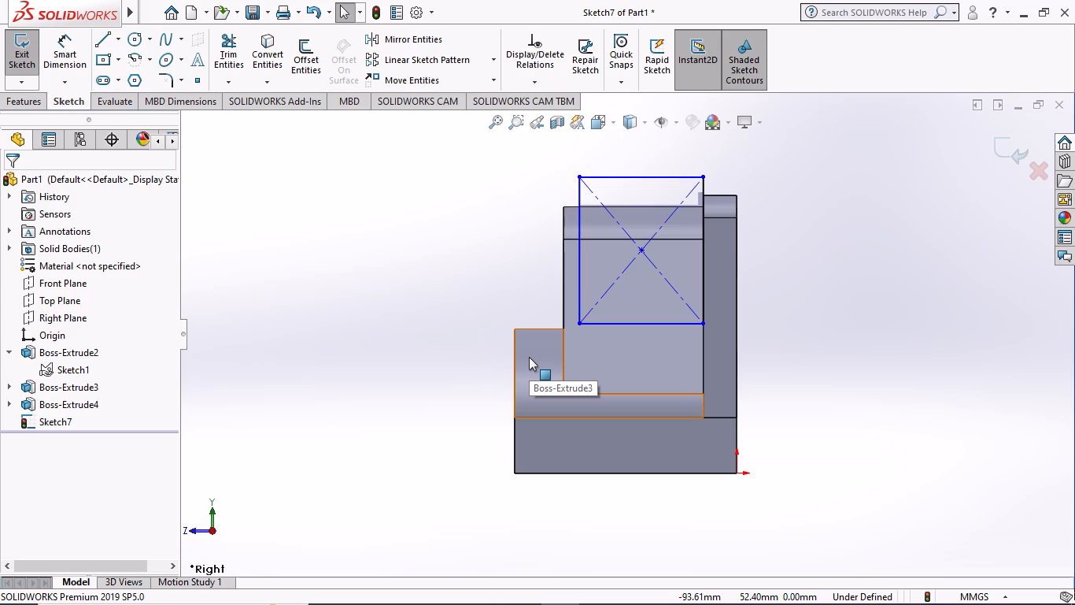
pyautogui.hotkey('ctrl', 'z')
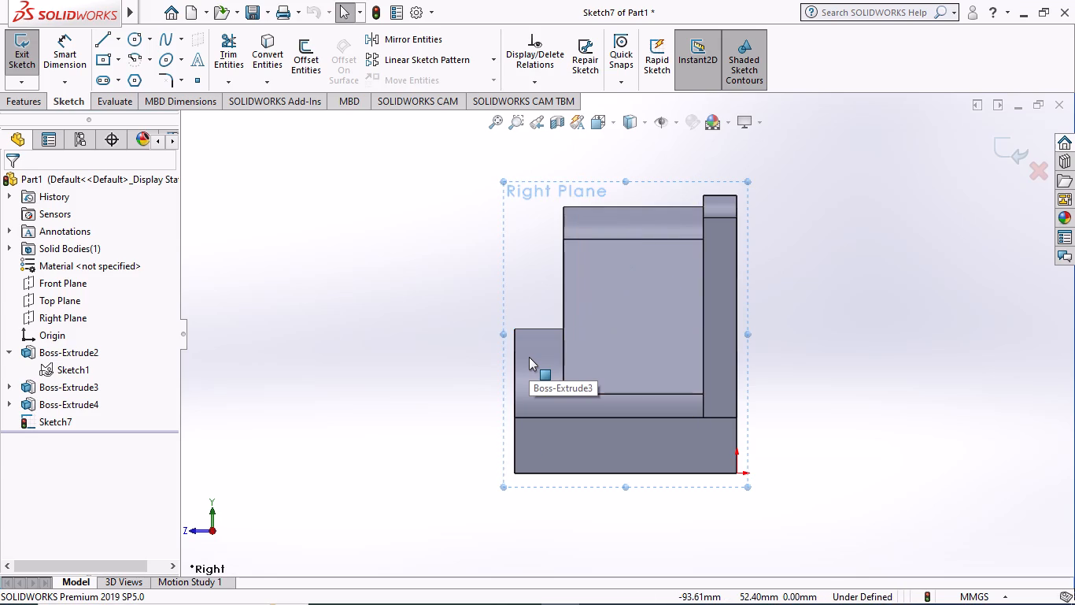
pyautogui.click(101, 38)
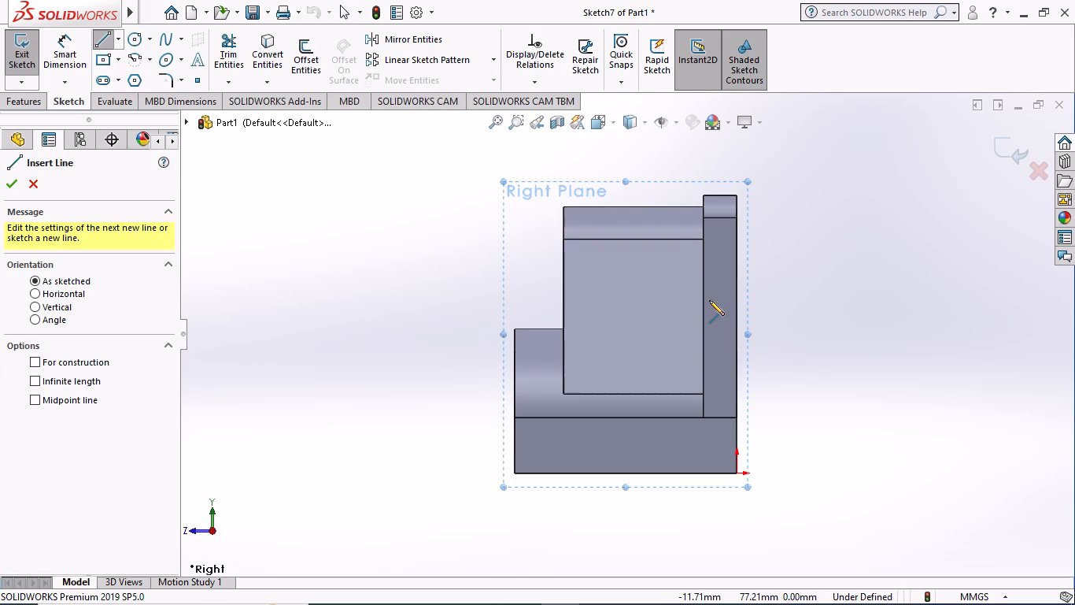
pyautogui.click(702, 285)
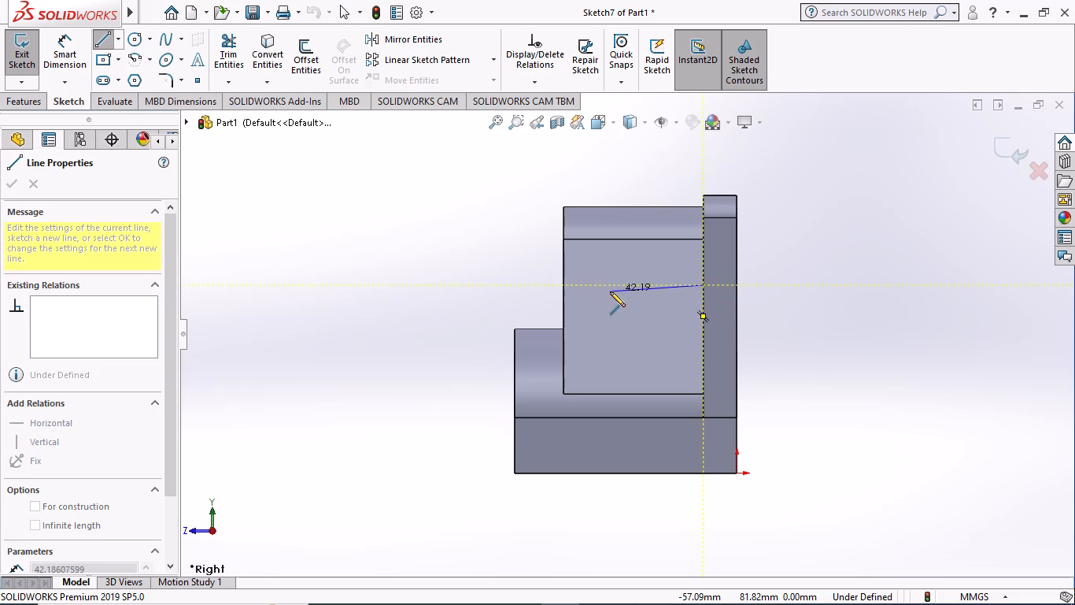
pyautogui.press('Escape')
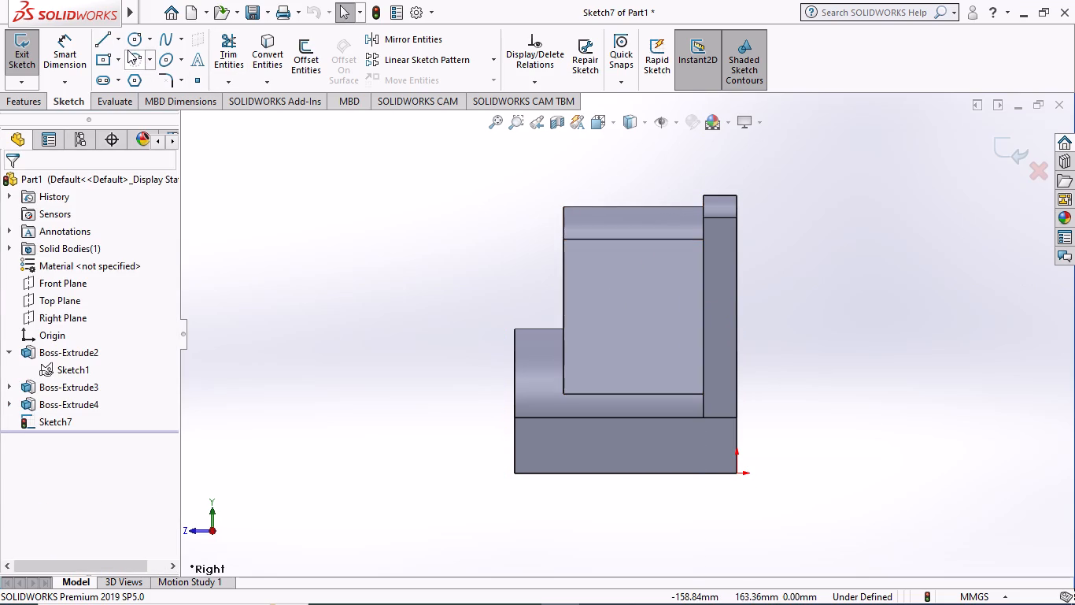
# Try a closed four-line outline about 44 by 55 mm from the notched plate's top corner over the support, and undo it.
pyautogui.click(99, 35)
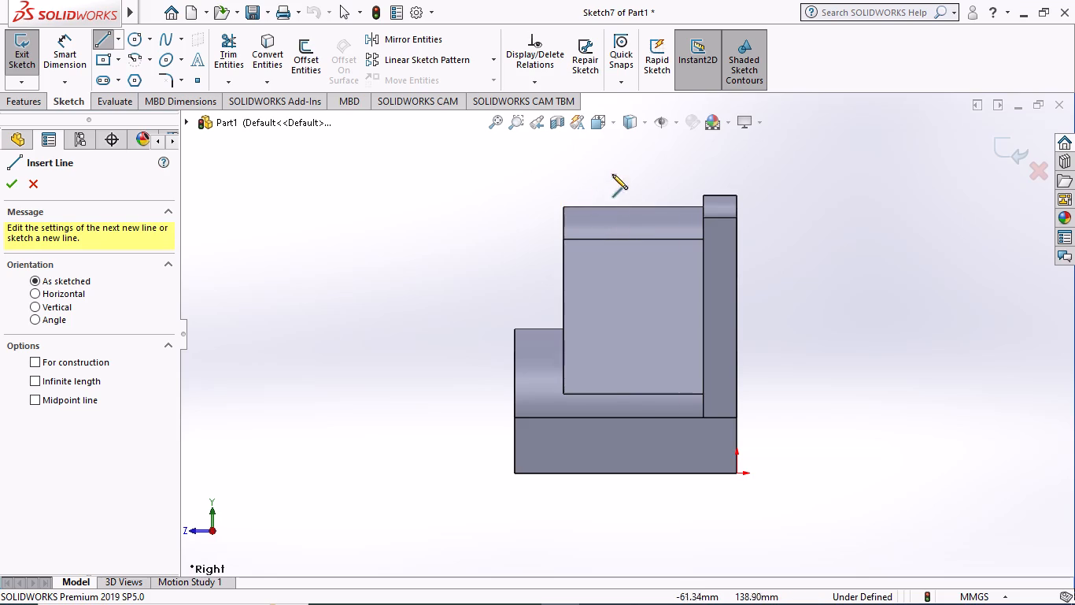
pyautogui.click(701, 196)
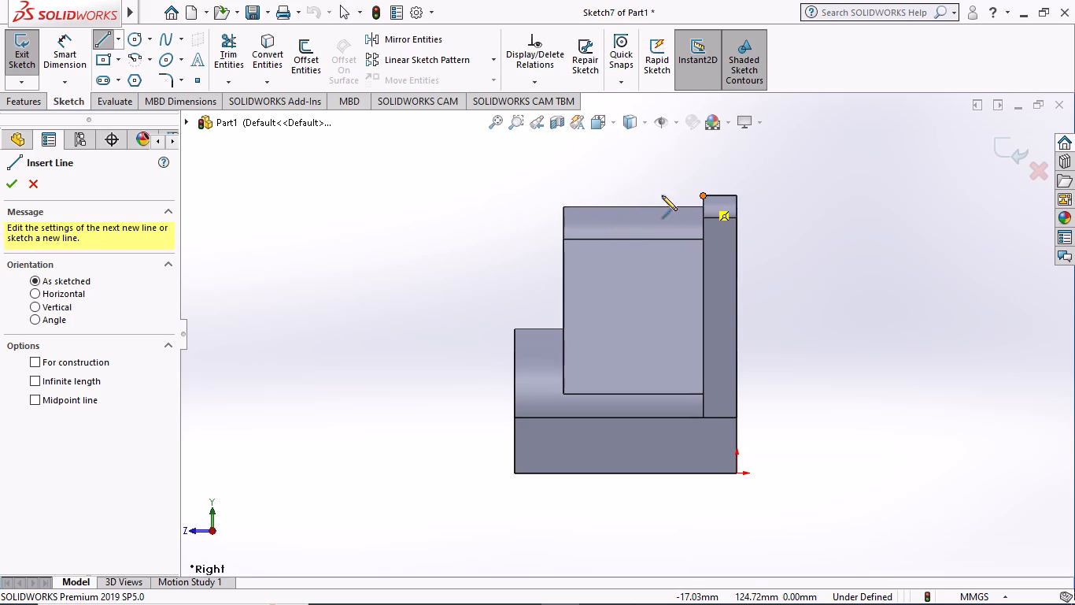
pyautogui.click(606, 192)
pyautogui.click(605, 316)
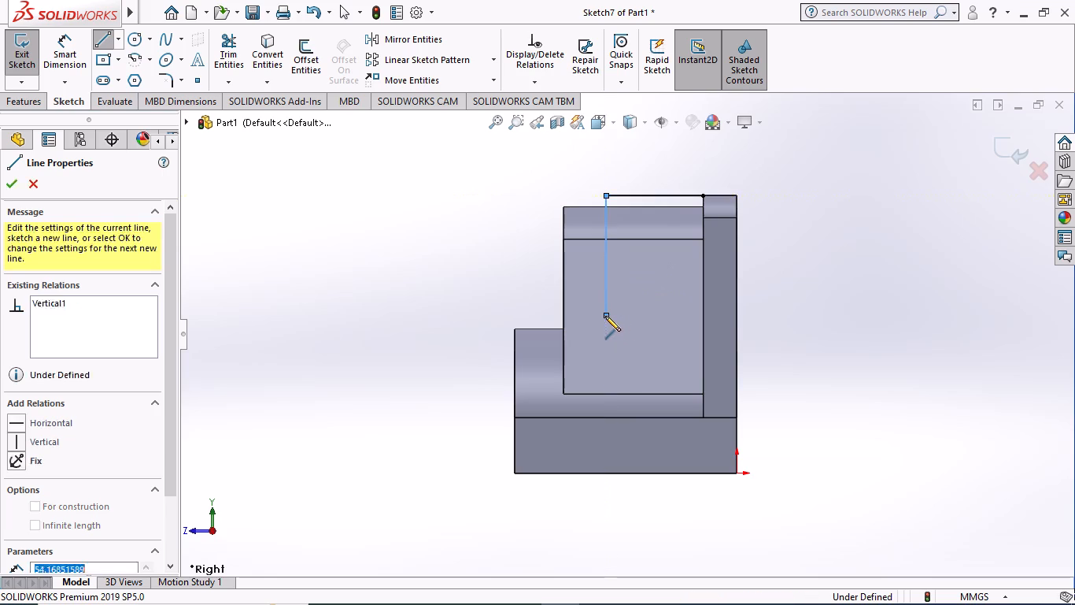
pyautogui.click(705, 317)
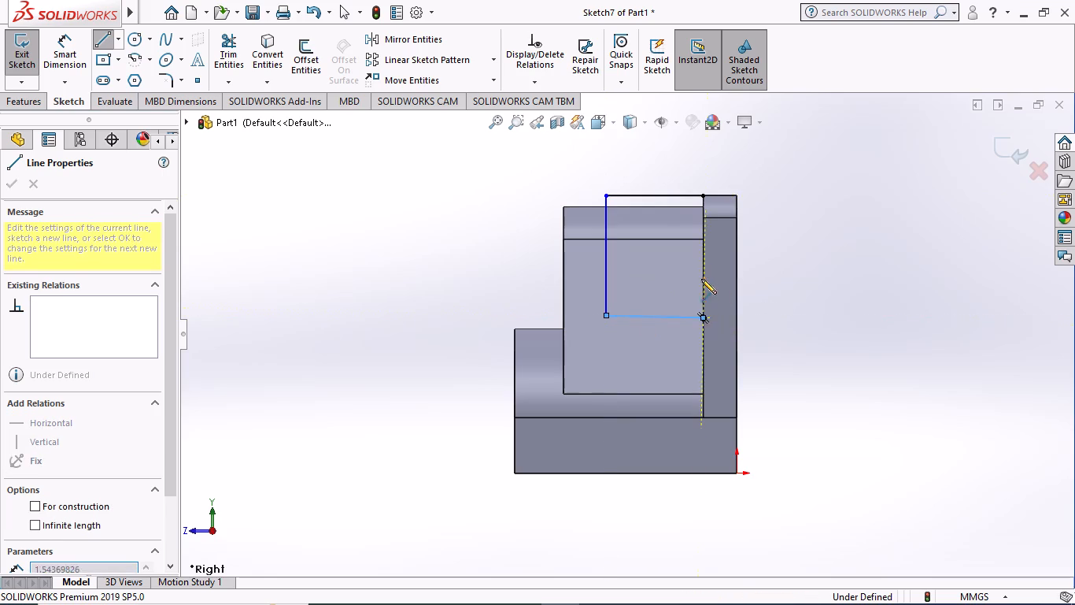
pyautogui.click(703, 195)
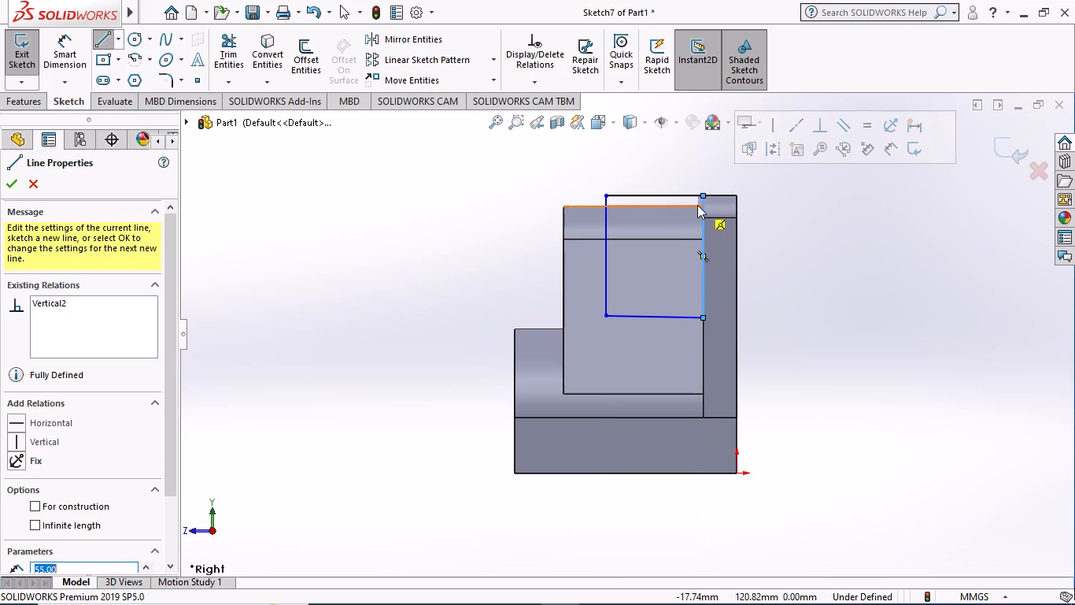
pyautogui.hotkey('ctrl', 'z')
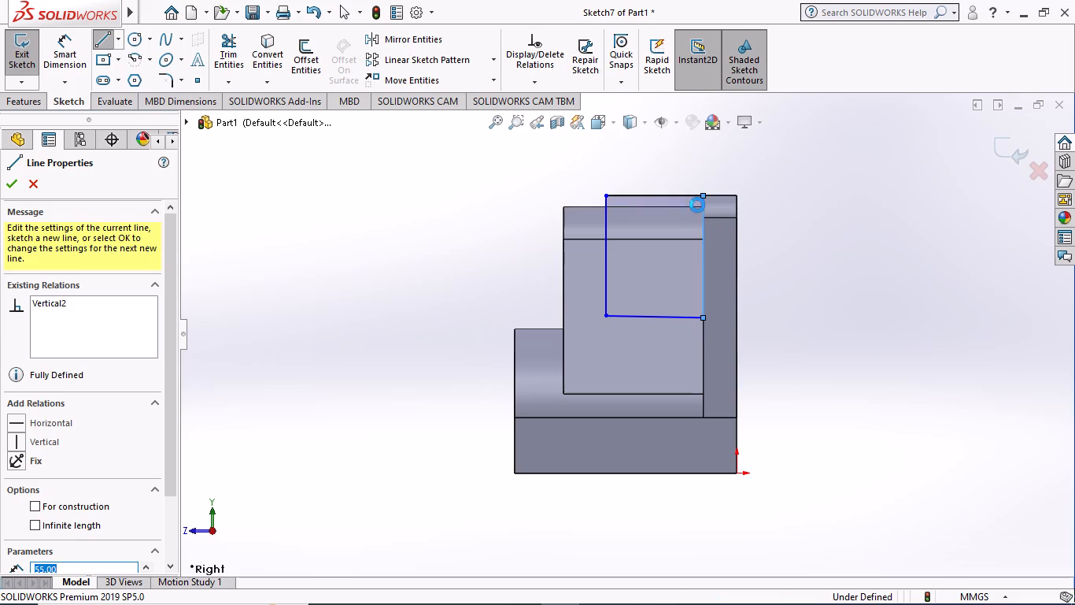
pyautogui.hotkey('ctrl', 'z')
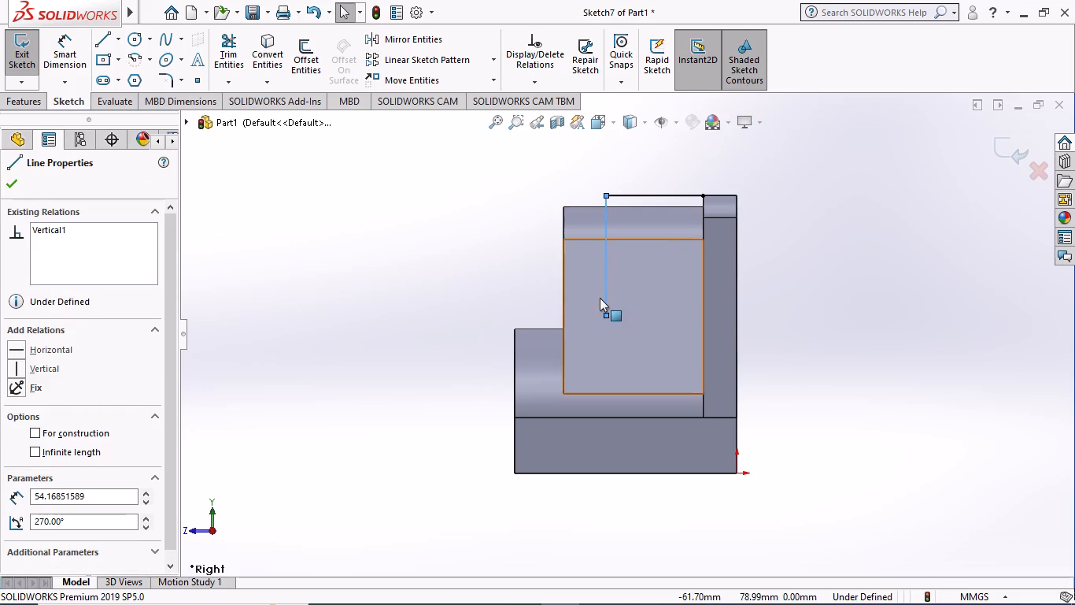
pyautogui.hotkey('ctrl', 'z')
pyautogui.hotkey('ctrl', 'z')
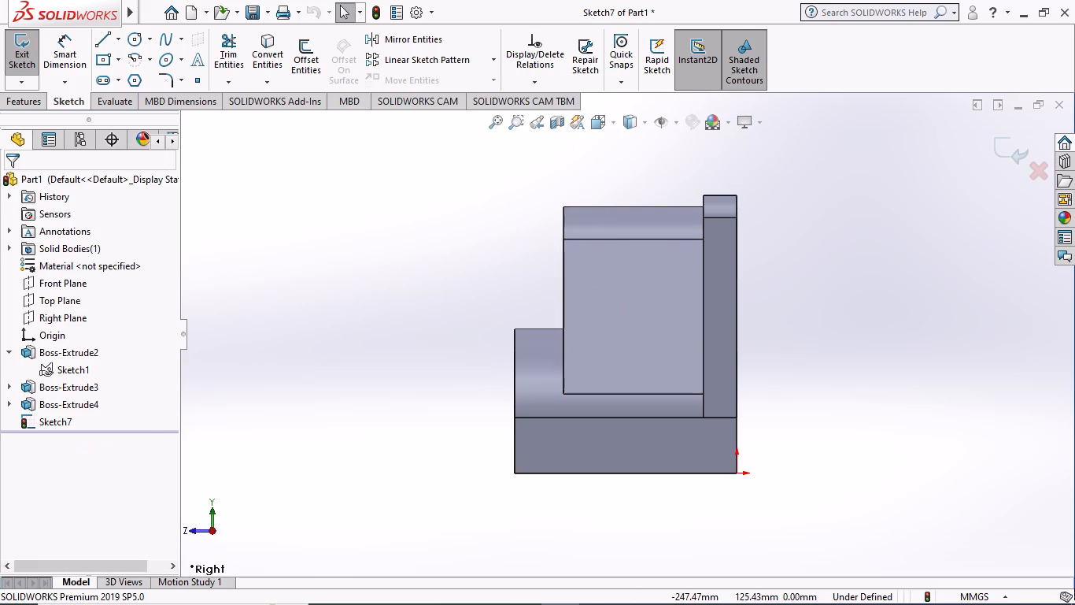
# Sketch a closed line rectangle about 40 by 46 mm over the support, starting at the notched plate's top corner and following its edge.
pyautogui.click(104, 39)
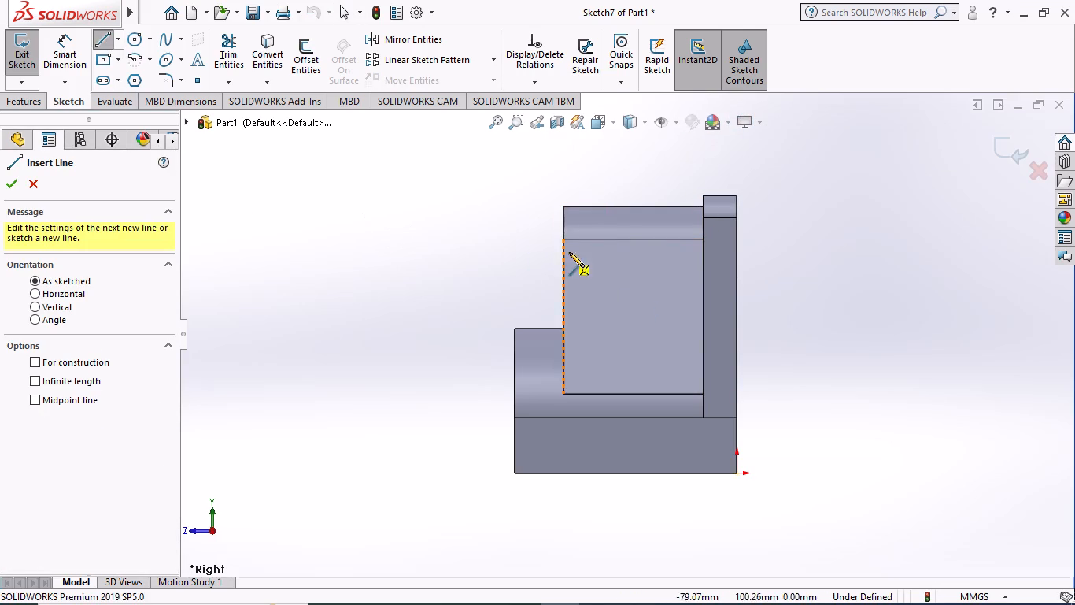
pyautogui.click(700, 197)
pyautogui.click(615, 197)
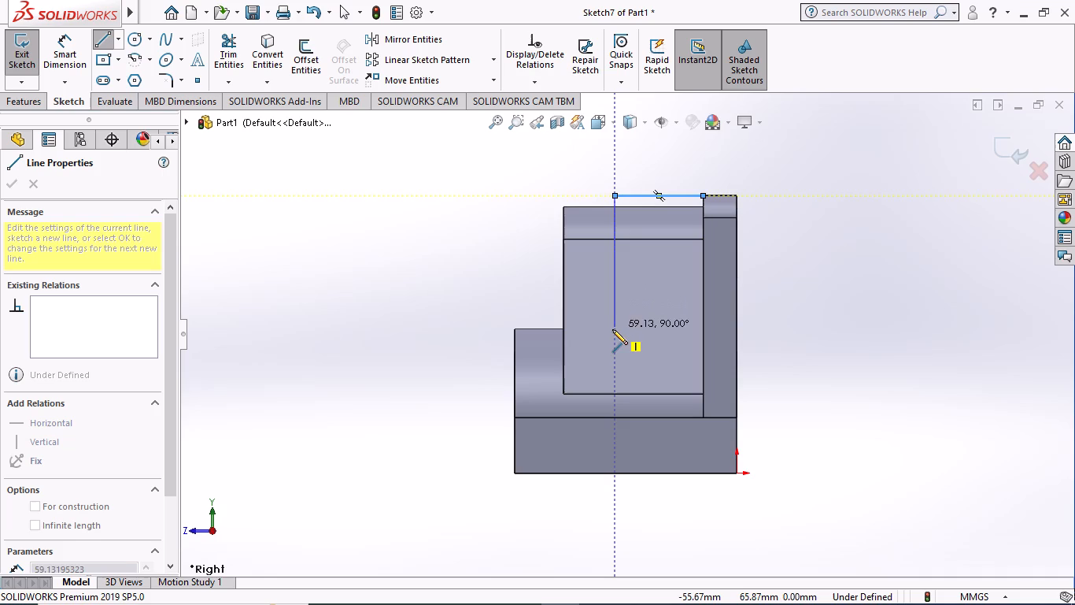
pyautogui.click(612, 297)
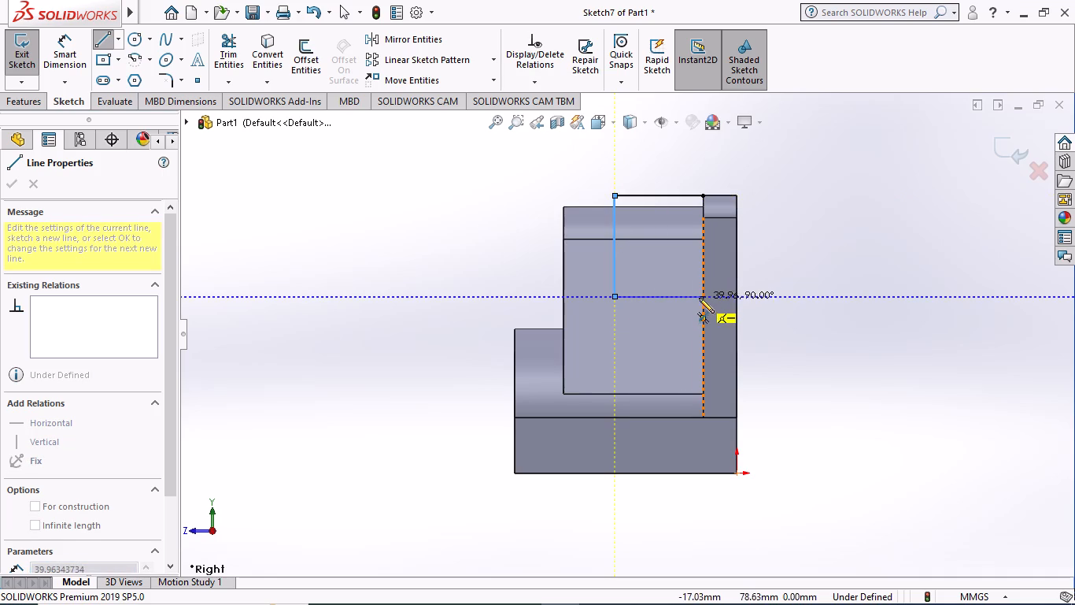
pyautogui.click(704, 296)
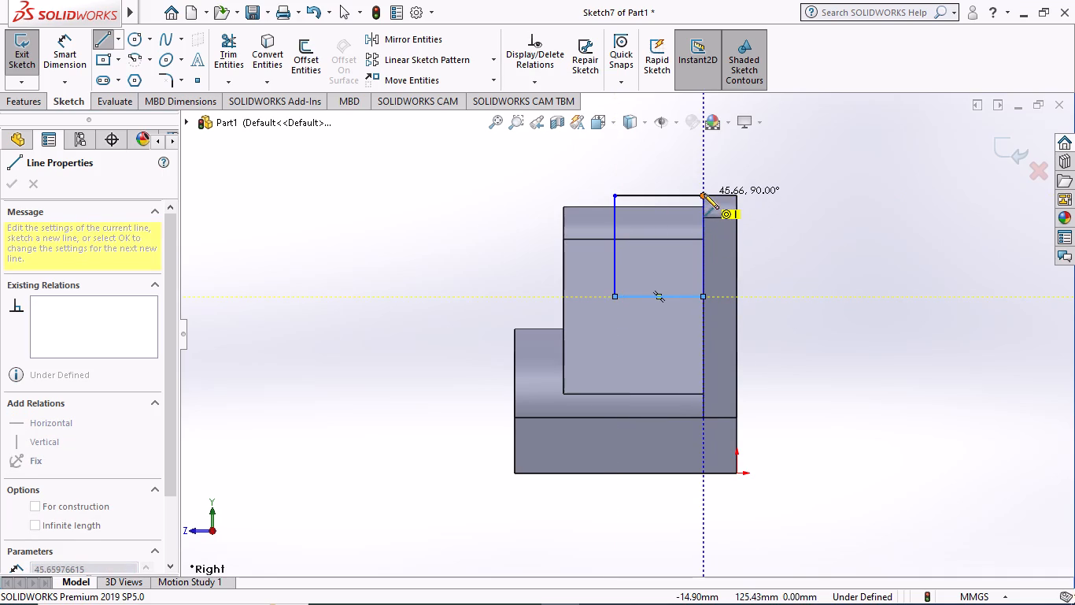
pyautogui.click(704, 194)
# Dimension the Right Plane rectangle over the support to 45 mm high and 45.5 mm wide.
pyautogui.click(67, 54)
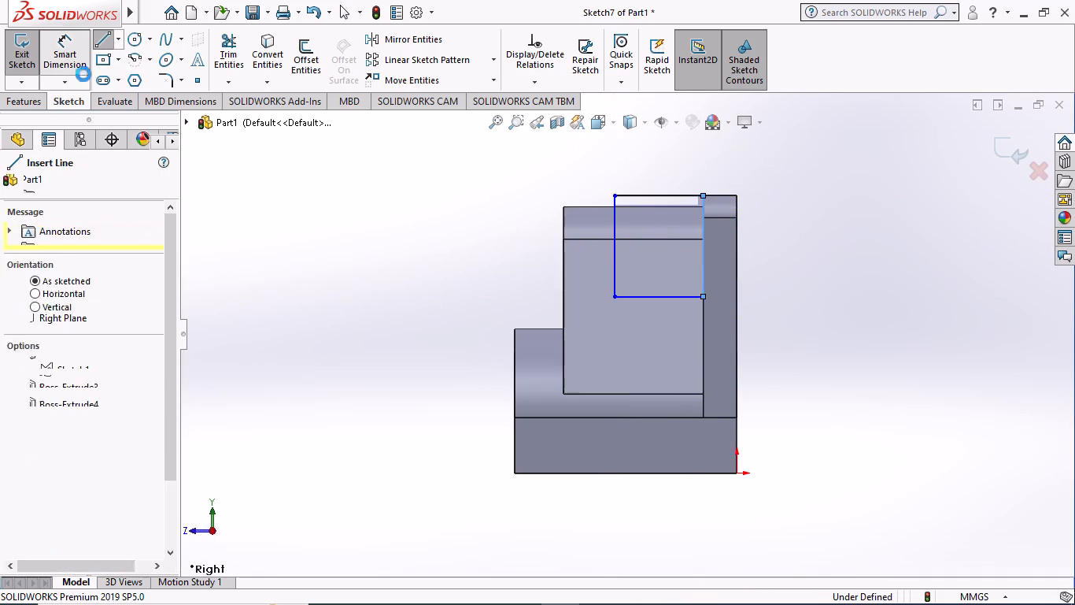
pyautogui.click(617, 266)
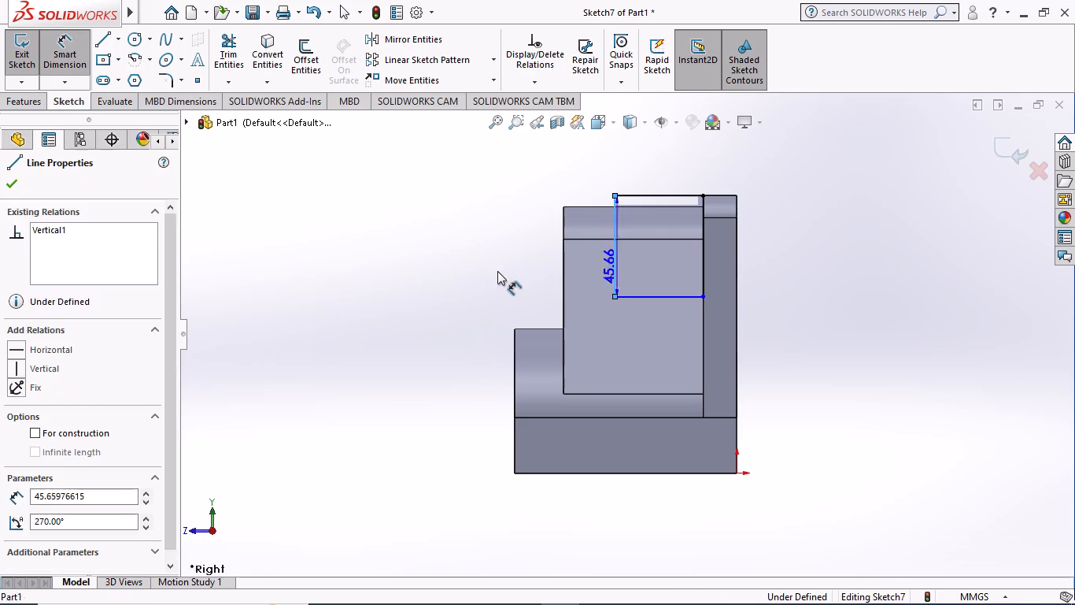
pyautogui.click(497, 271)
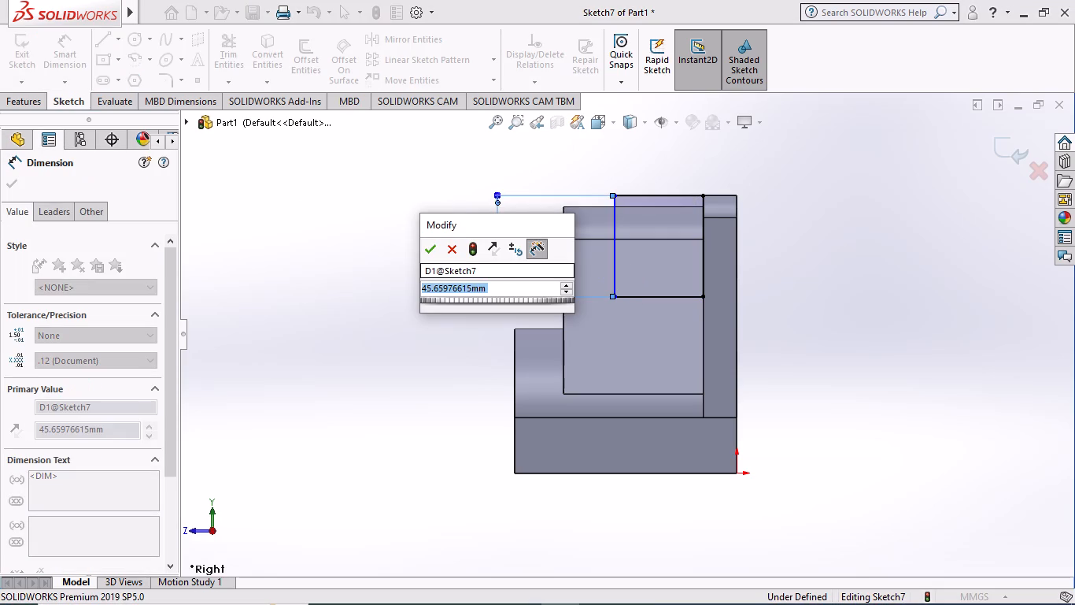
pyautogui.write('45')
pyautogui.press('Return')
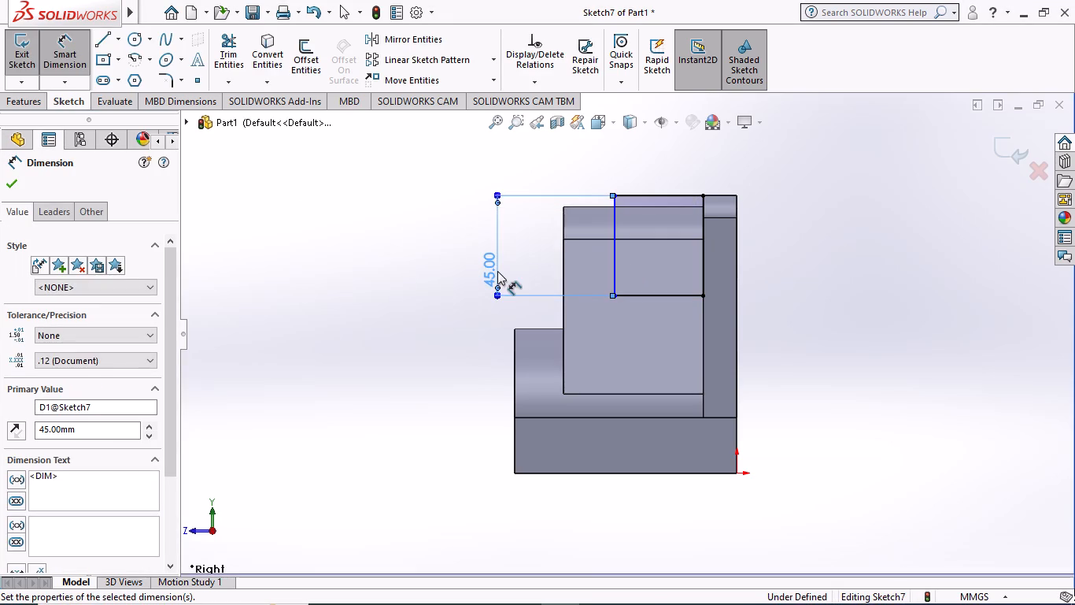
pyautogui.click(659, 295)
pyautogui.click(656, 327)
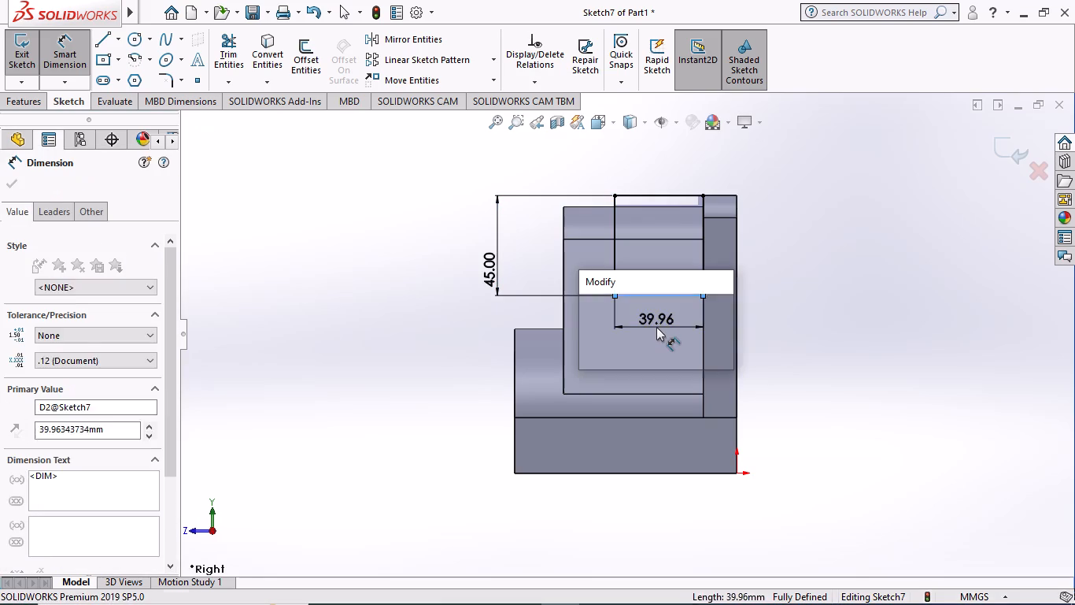
pyautogui.write('45.5')
pyautogui.press('Return')
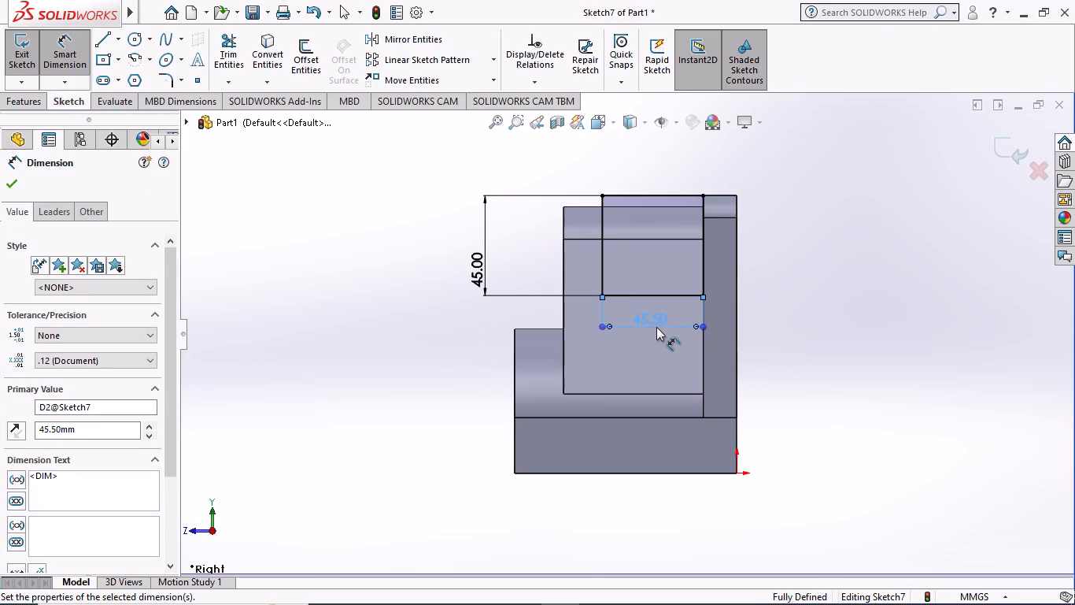
pyautogui.click(9, 181)
# Cut the support with the 45 by 45.5 mm rectangle using an Extruded Cut set to Through All - Both.
pyautogui.scroll(1, 360, 285)
pyautogui.moveTo(360, 285); pyautogui.dragTo(468, 300, button='middle')
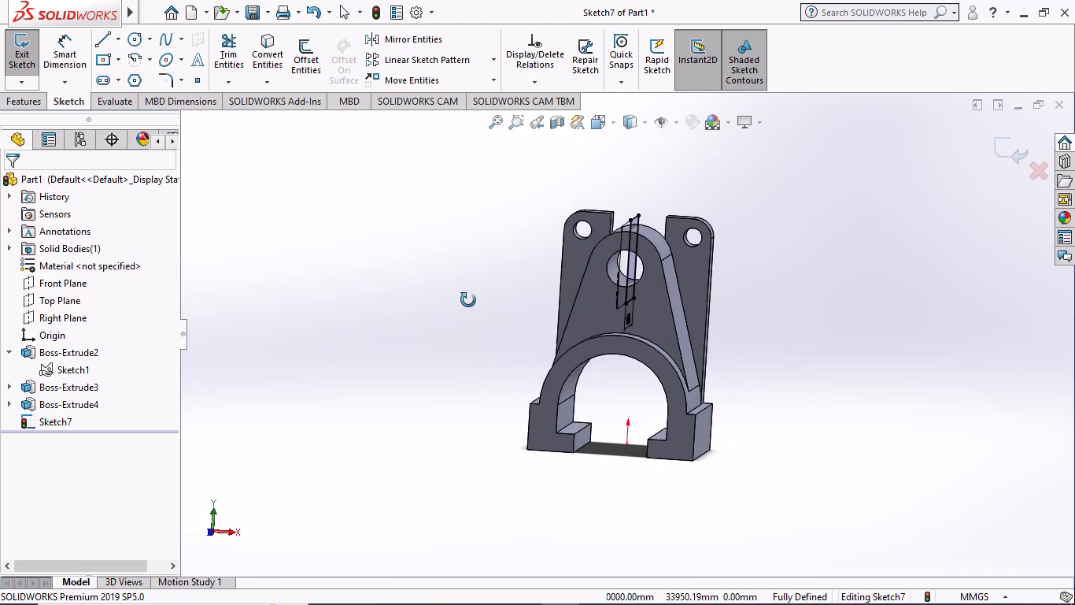
pyautogui.moveTo(468, 300); pyautogui.dragTo(390, 300, button='middle')
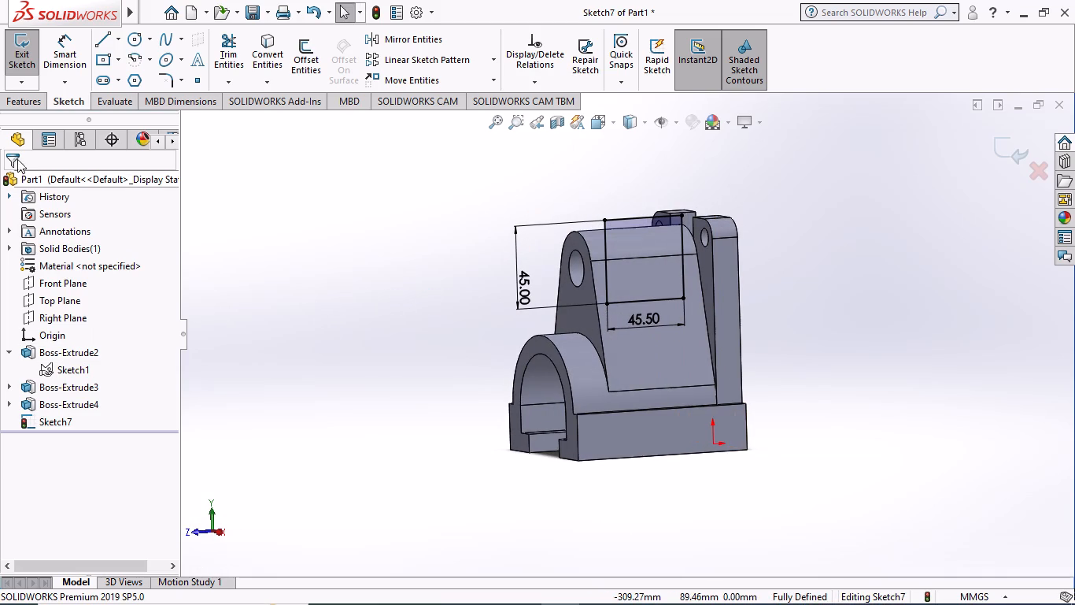
pyautogui.click(27, 95)
pyautogui.click(230, 61)
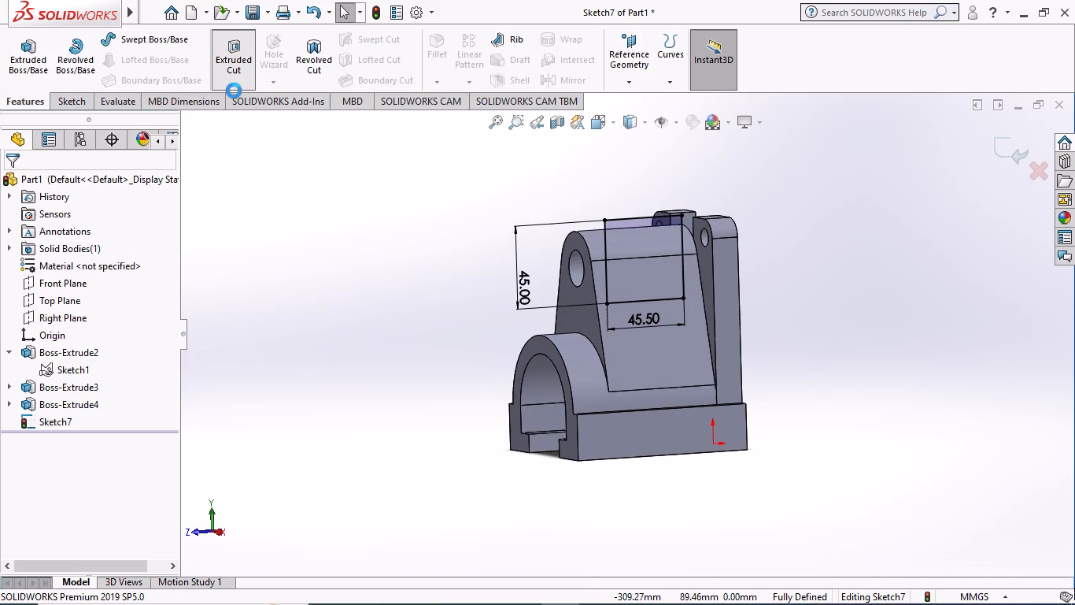
pyautogui.click(161, 277)
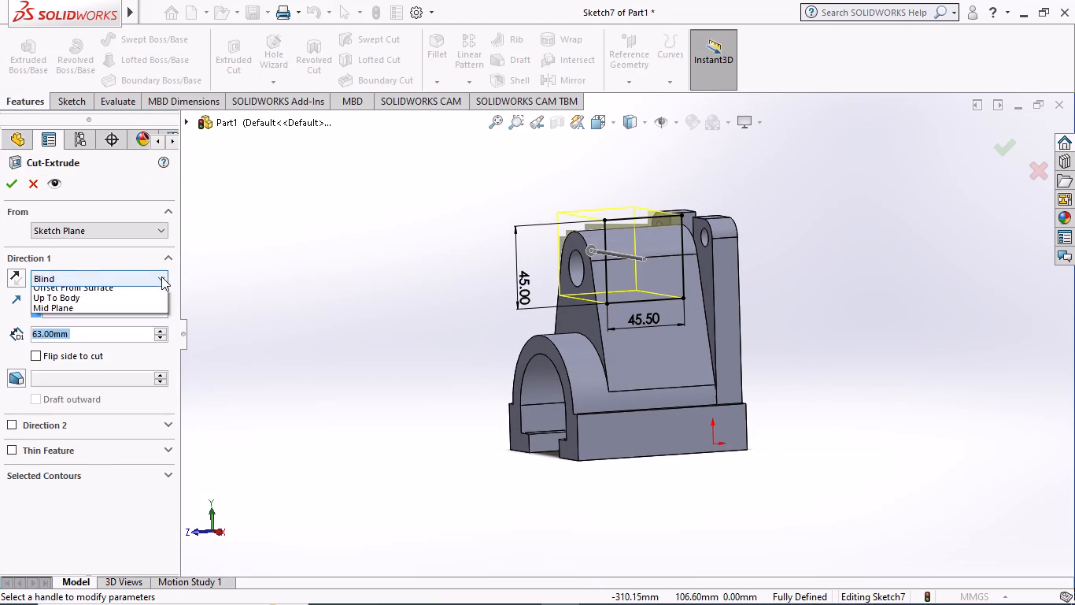
pyautogui.click(60, 315)
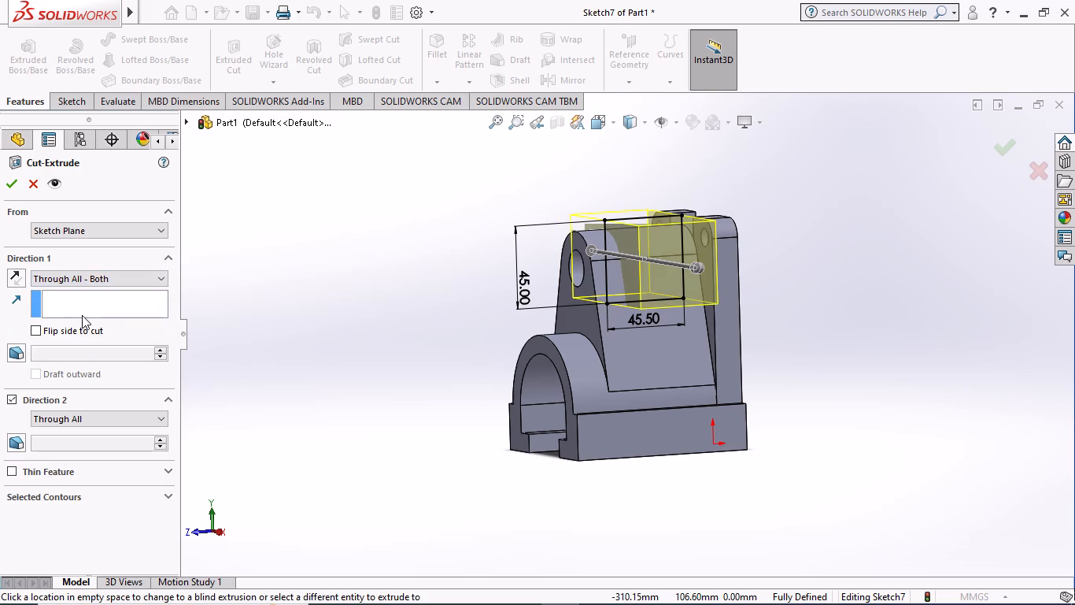
pyautogui.moveTo(306, 317); pyautogui.dragTo(352, 336, button='middle')
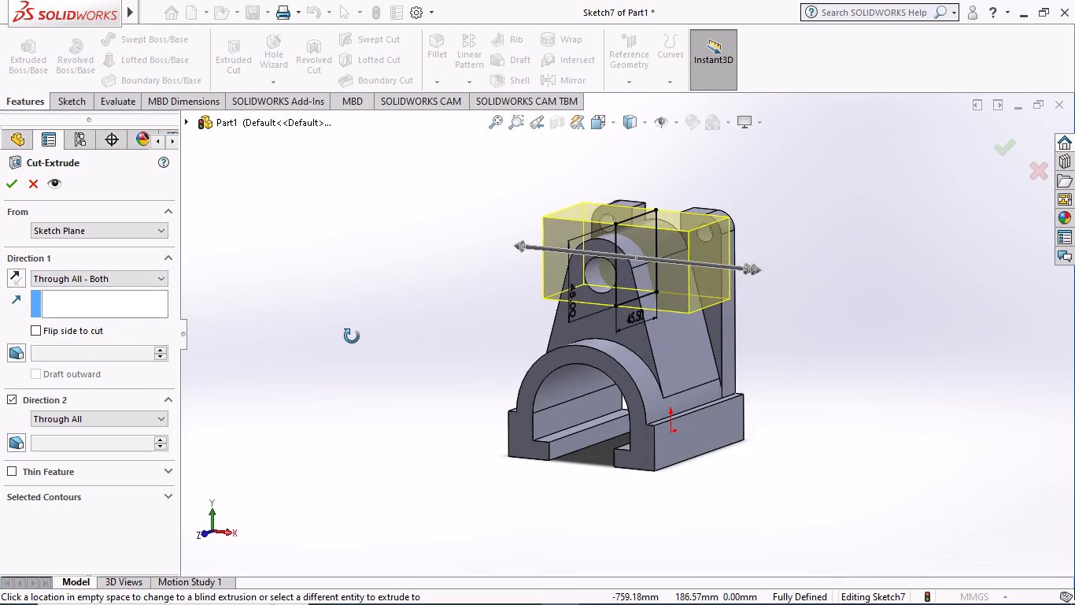
pyautogui.moveTo(352, 336); pyautogui.dragTo(438, 341, button='middle')
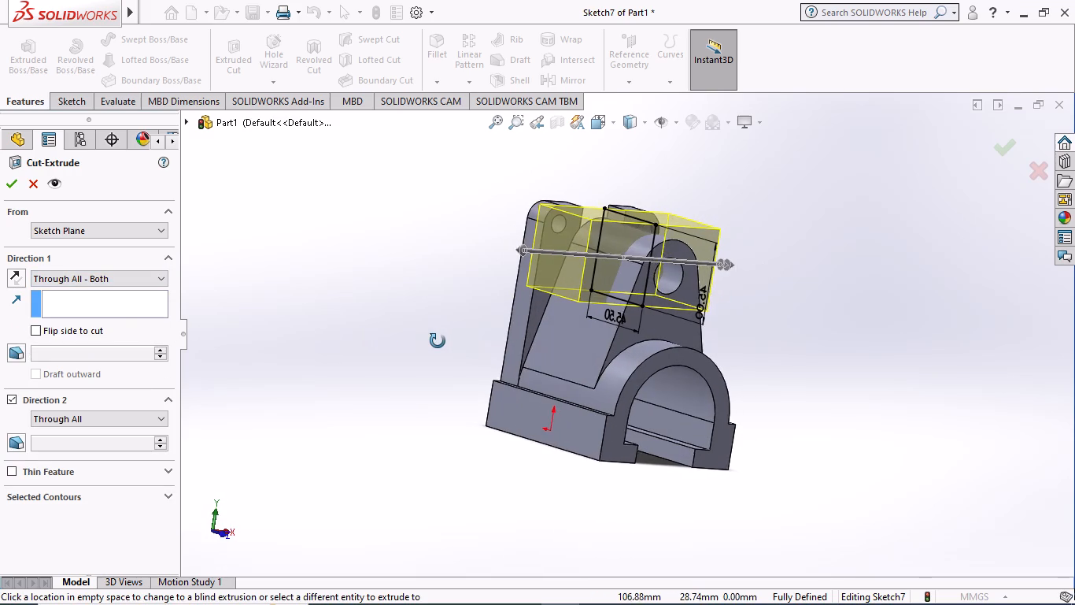
pyautogui.moveTo(438, 341); pyautogui.dragTo(434, 341, button='middle')
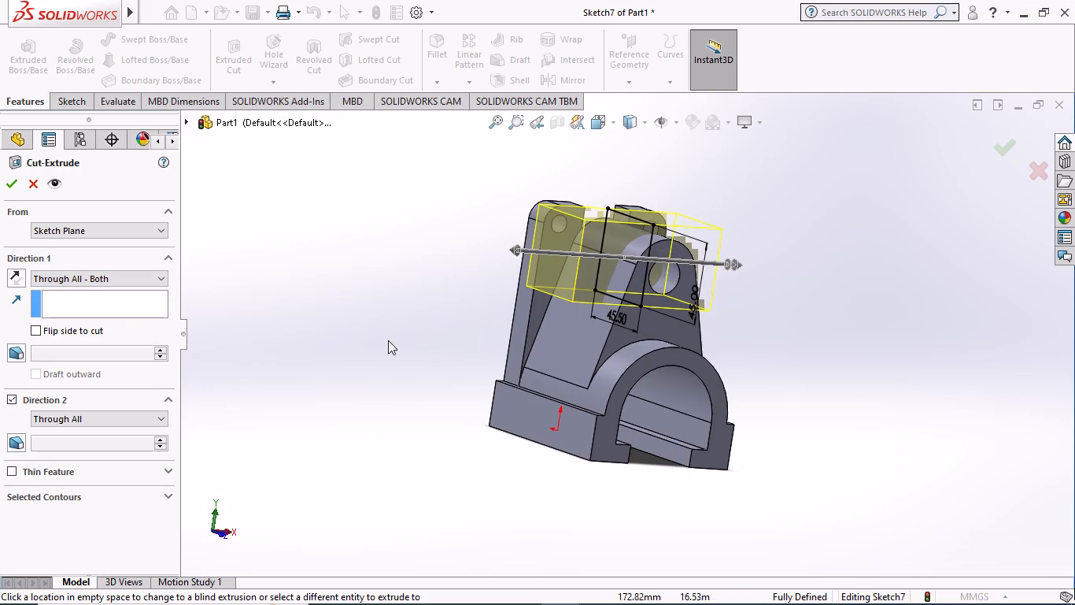
pyautogui.click(13, 186)
# On the flat floor of the support's cut, sketch a circle about 10.8 mm in diameter, centred vertically in line with the origin.
pyautogui.scroll(1, 335, 314)
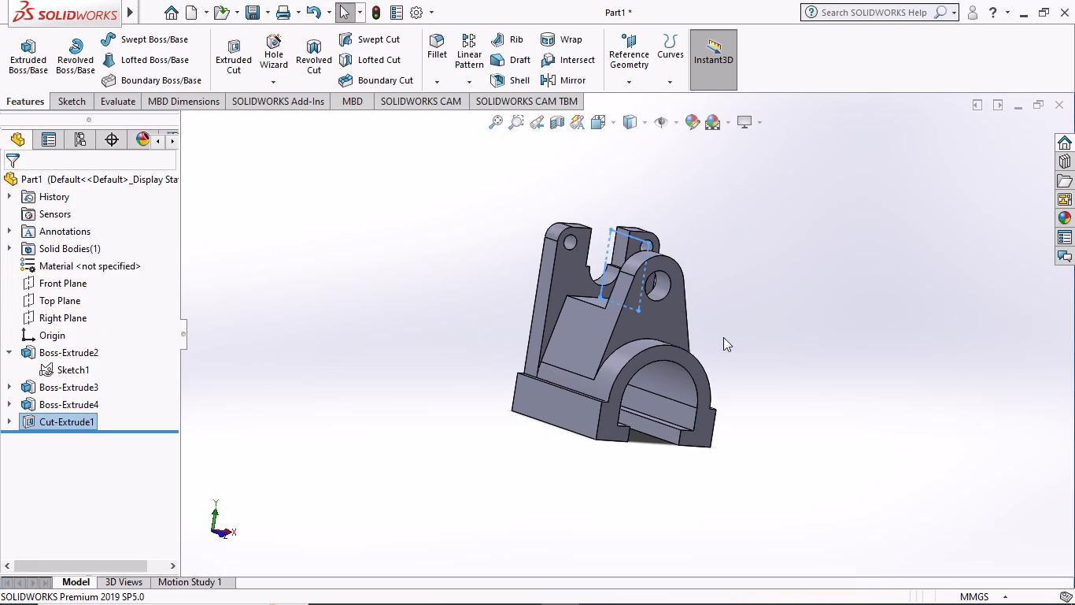
pyautogui.moveTo(810, 314); pyautogui.dragTo(788, 354, button='middle')
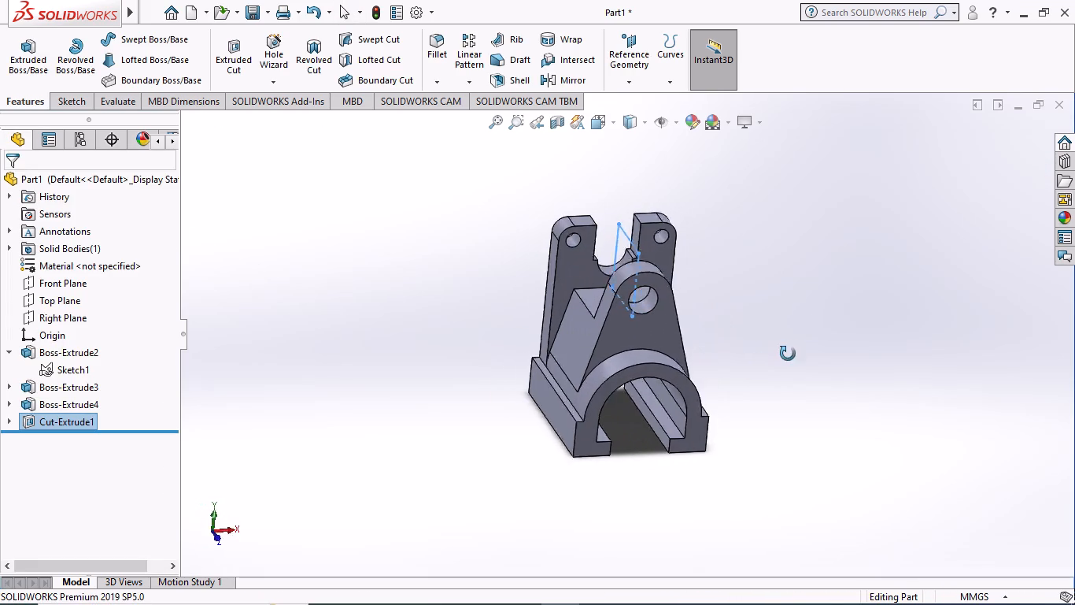
pyautogui.moveTo(788, 354); pyautogui.dragTo(797, 352, button='middle')
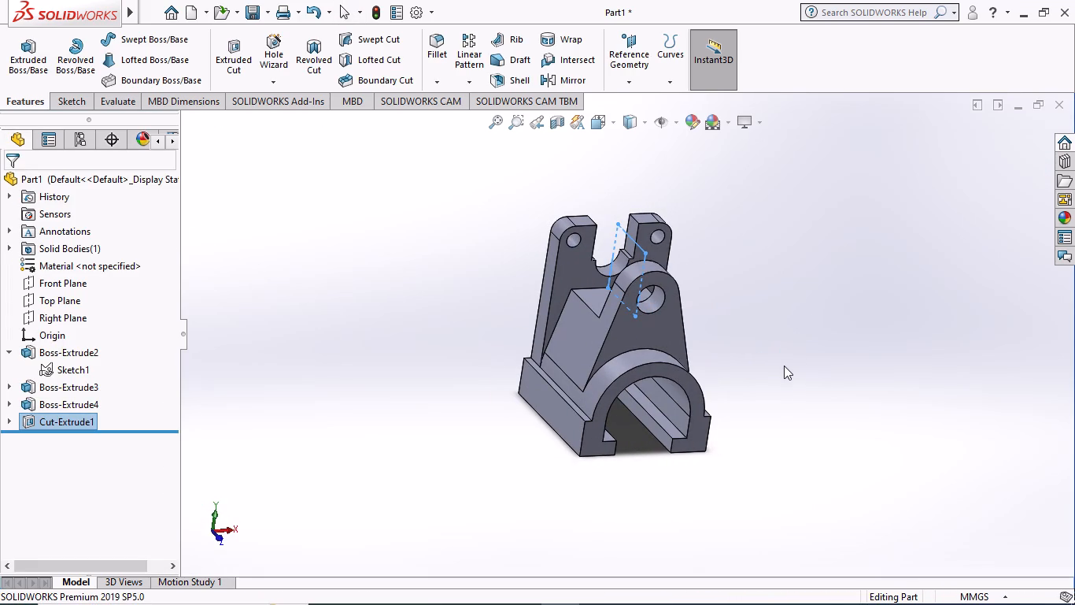
pyautogui.scroll(1, 650, 415)
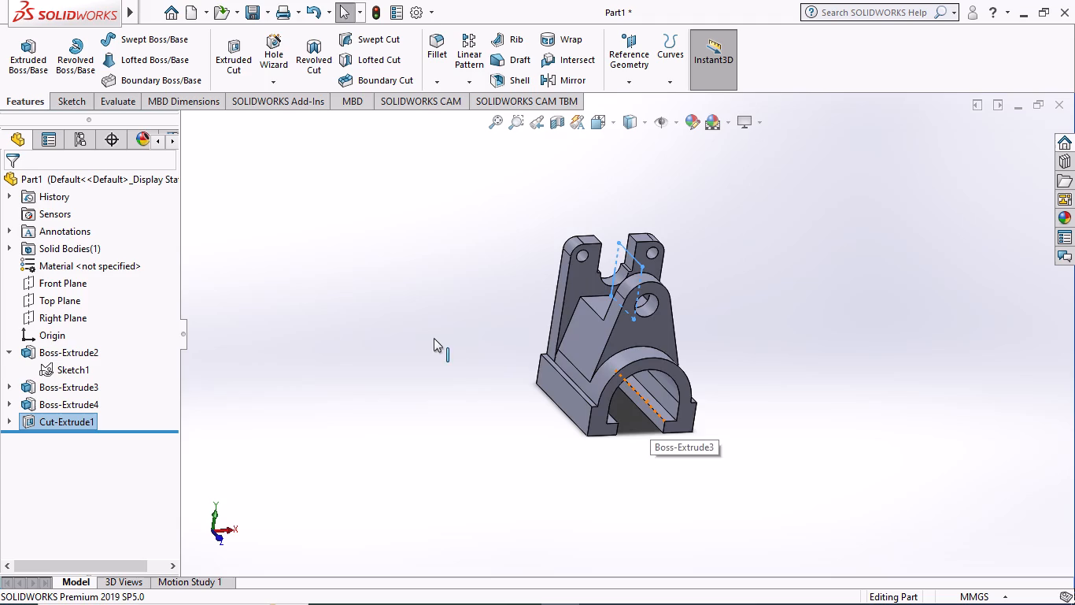
pyautogui.moveTo(408, 322); pyautogui.dragTo(602, 322, button='middle')
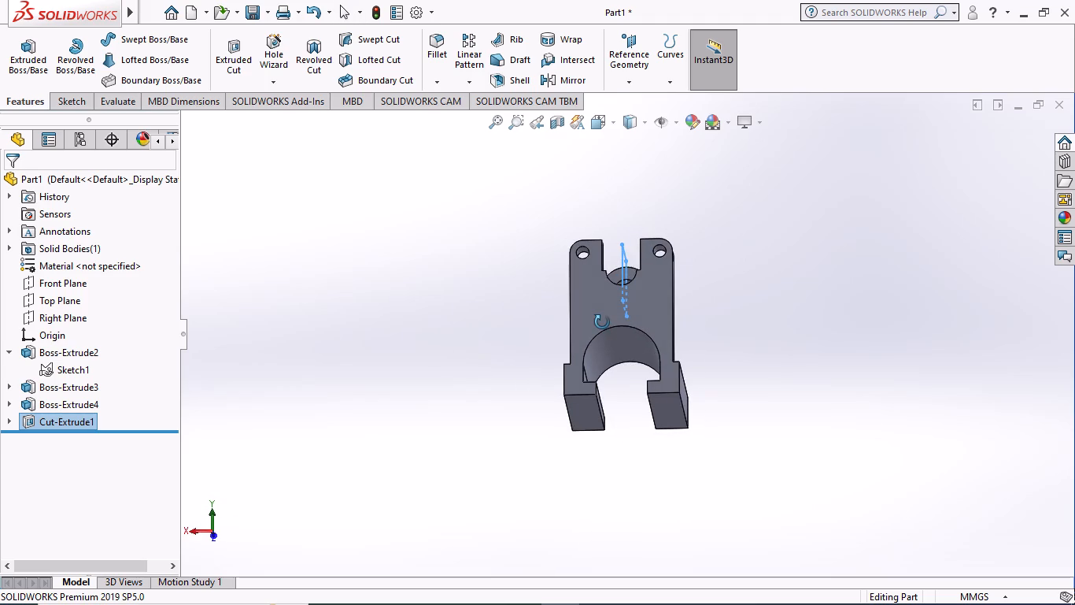
pyautogui.moveTo(602, 322); pyautogui.dragTo(510, 499, button='middle')
pyautogui.click(618, 332)
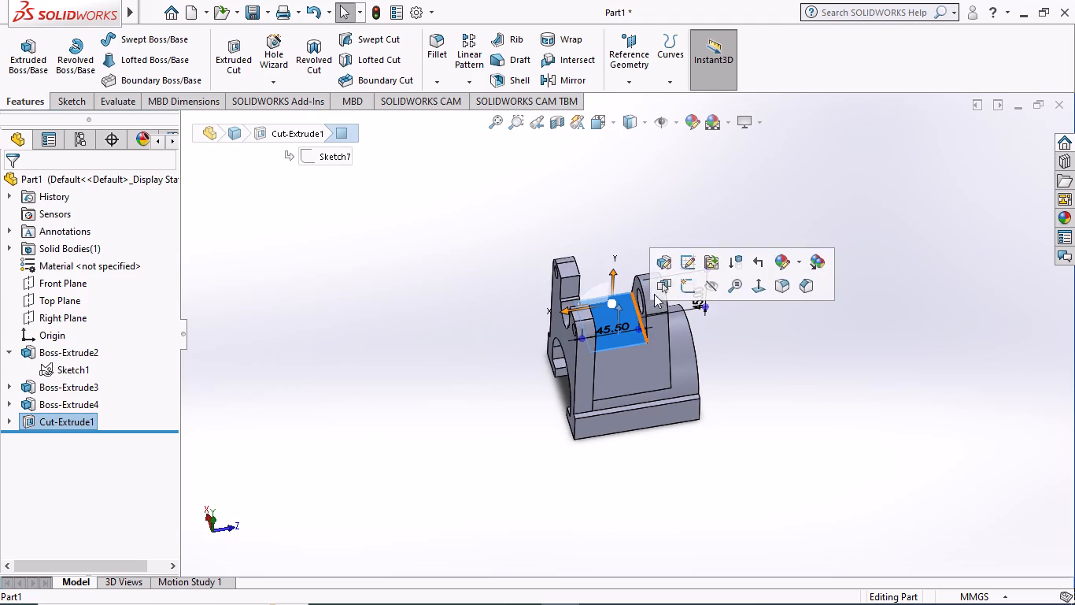
pyautogui.click(685, 282)
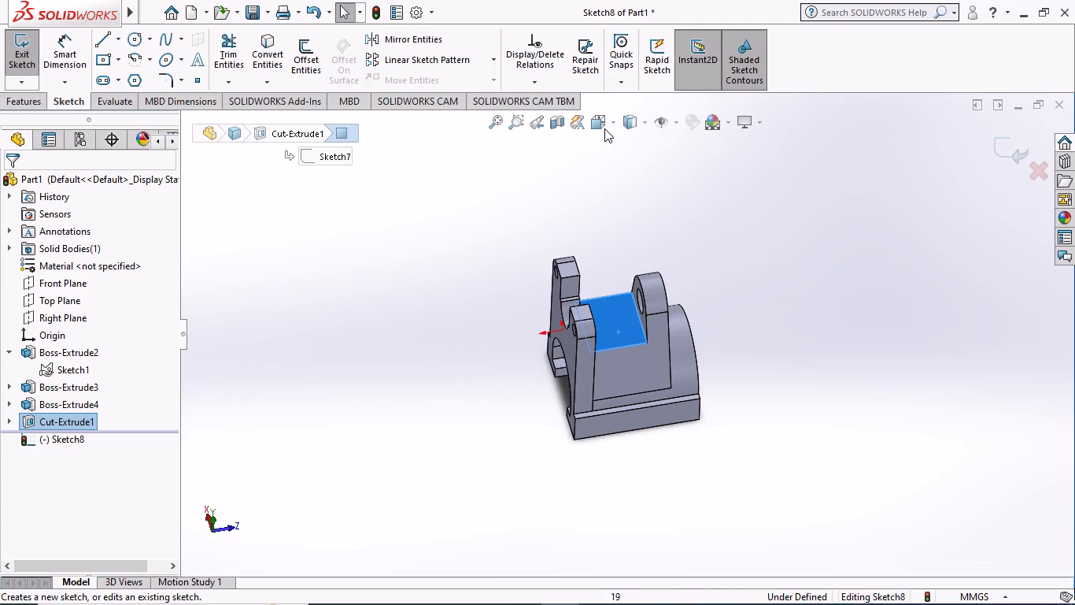
pyautogui.click(610, 121)
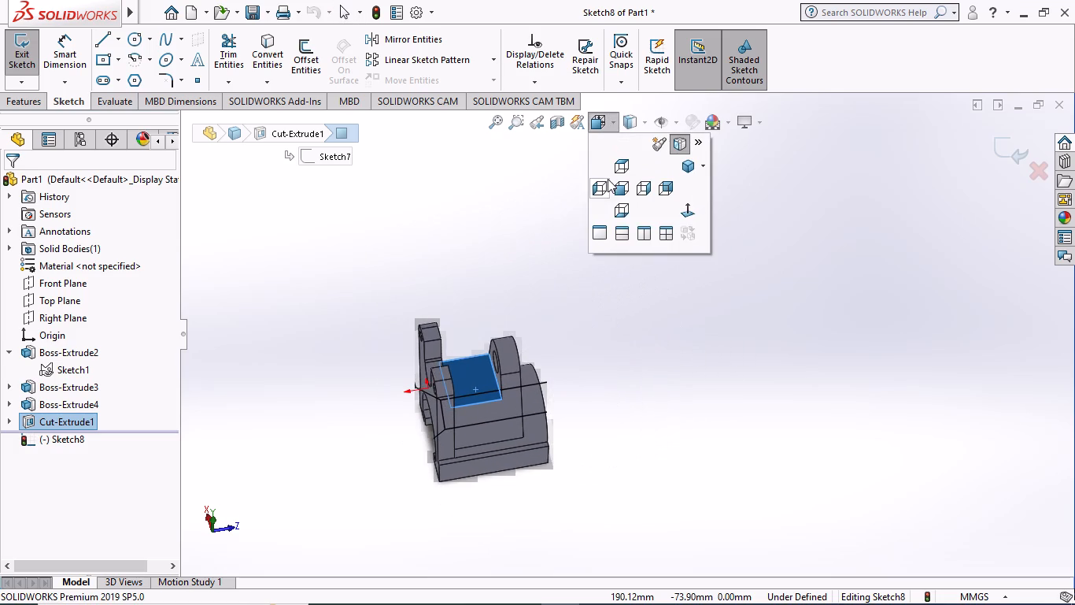
pyautogui.click(615, 168)
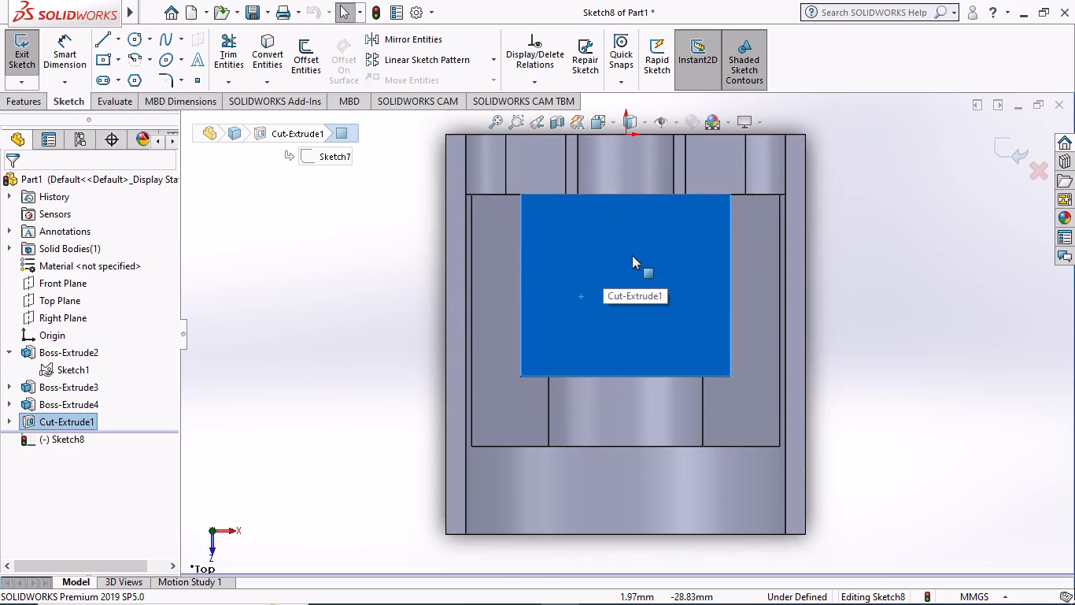
pyautogui.click(132, 39)
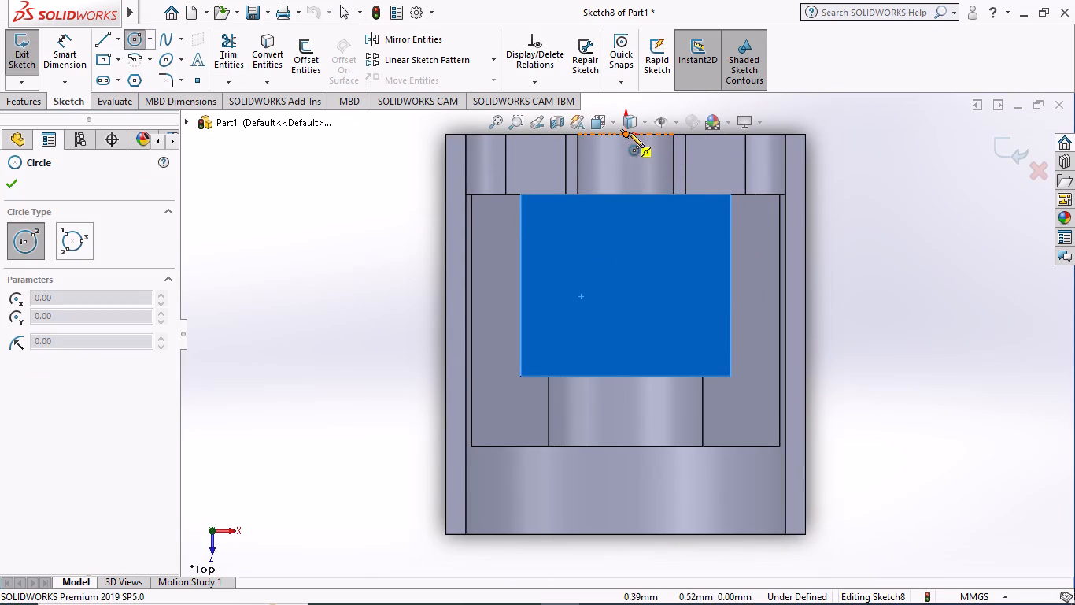
pyautogui.scroll(1, 634, 279)
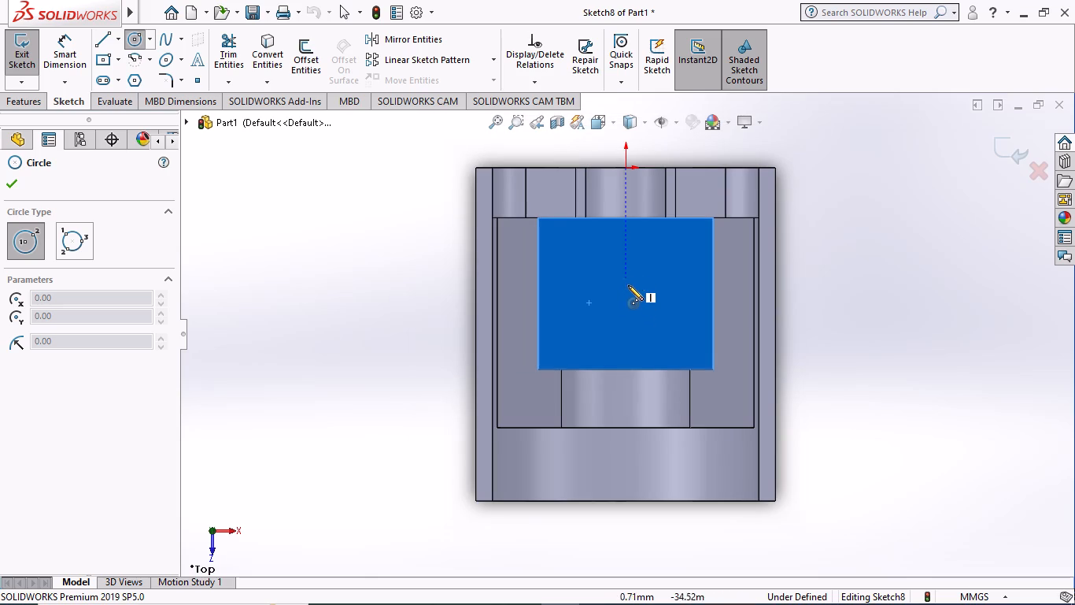
pyautogui.click(626, 290)
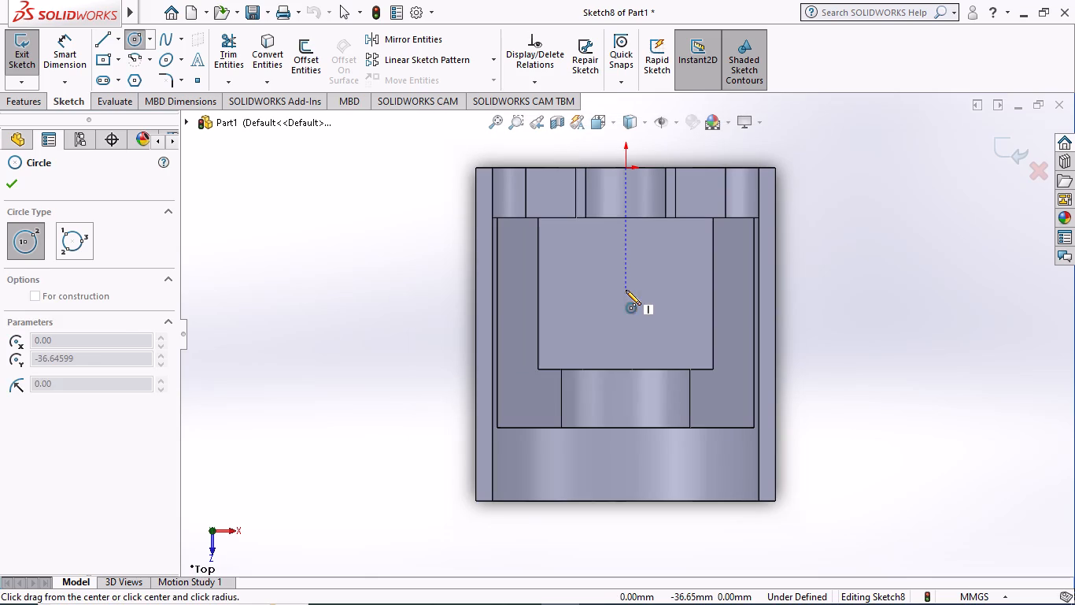
pyautogui.click(634, 306)
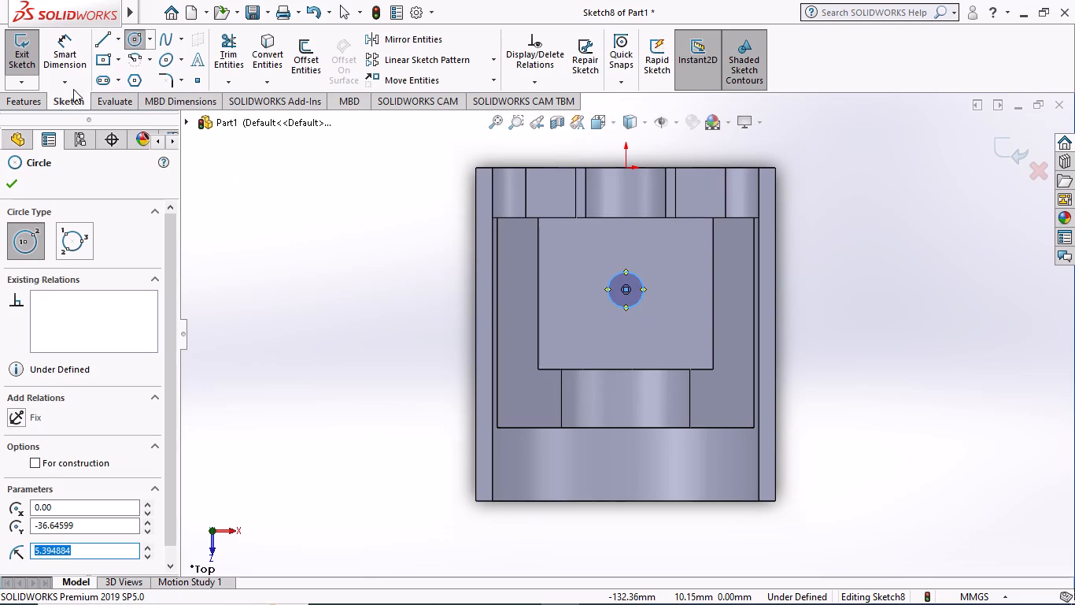
# Dimension the circle to 10 mm diameter, with its centre 25 mm from the floor edge along the notched plate.
pyautogui.click(61, 40)
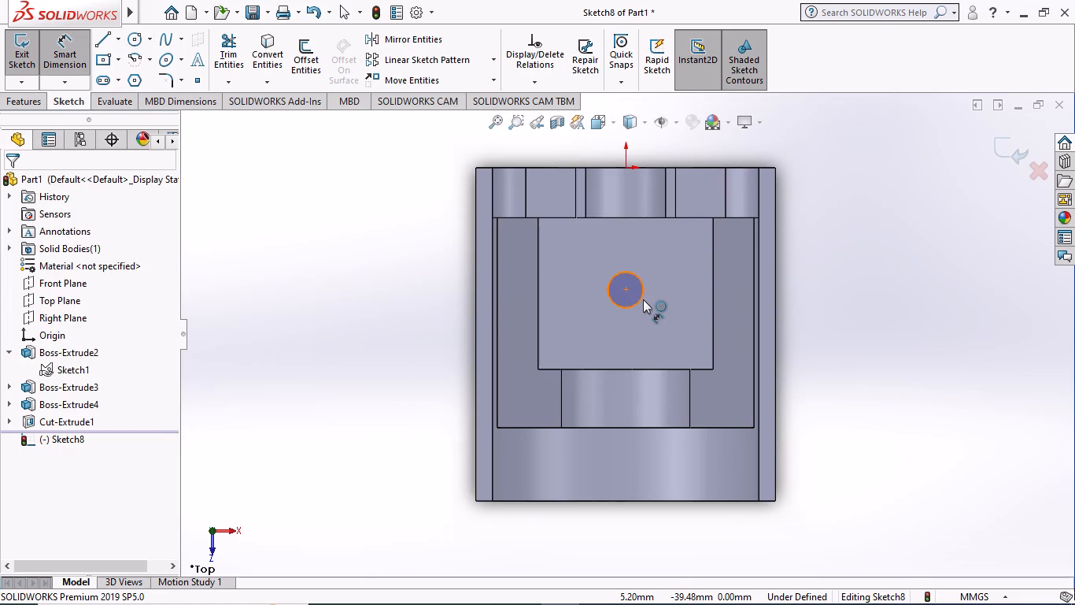
pyautogui.click(643, 299)
pyautogui.click(682, 286)
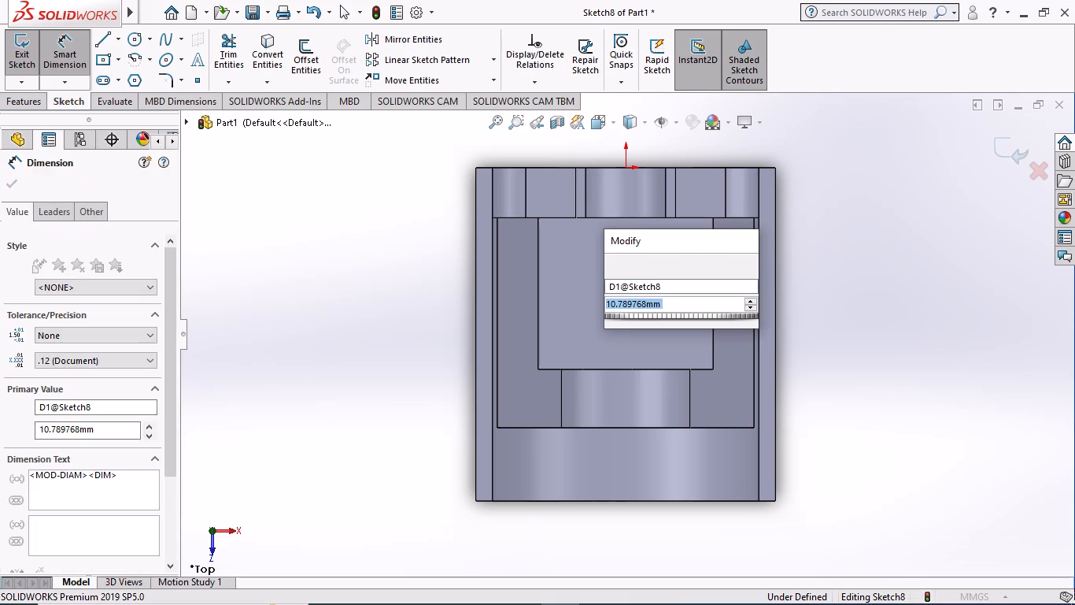
pyautogui.write('10')
pyautogui.press('Return')
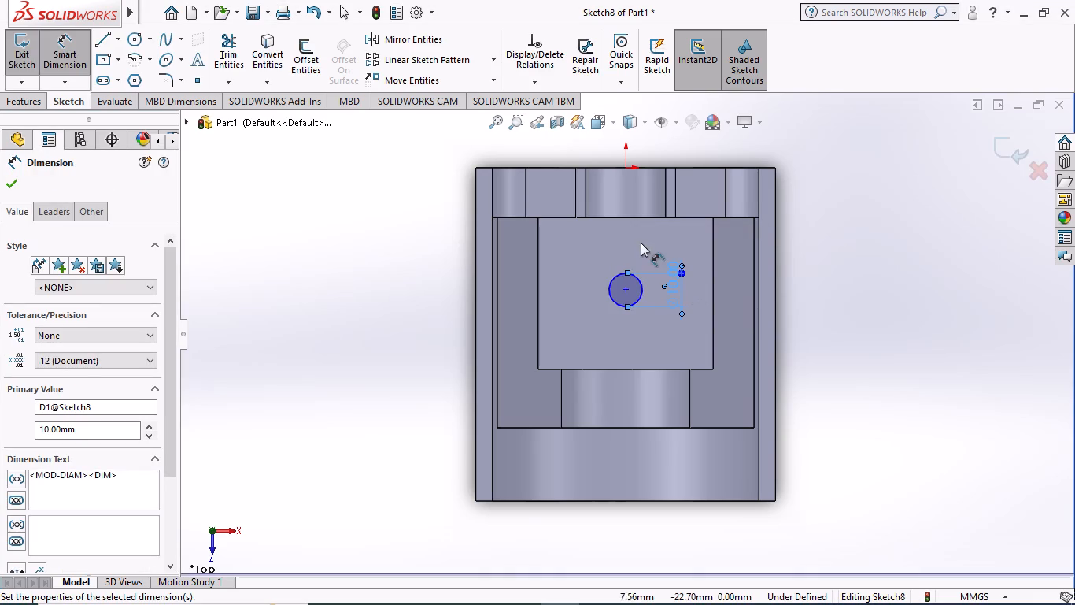
pyautogui.click(622, 219)
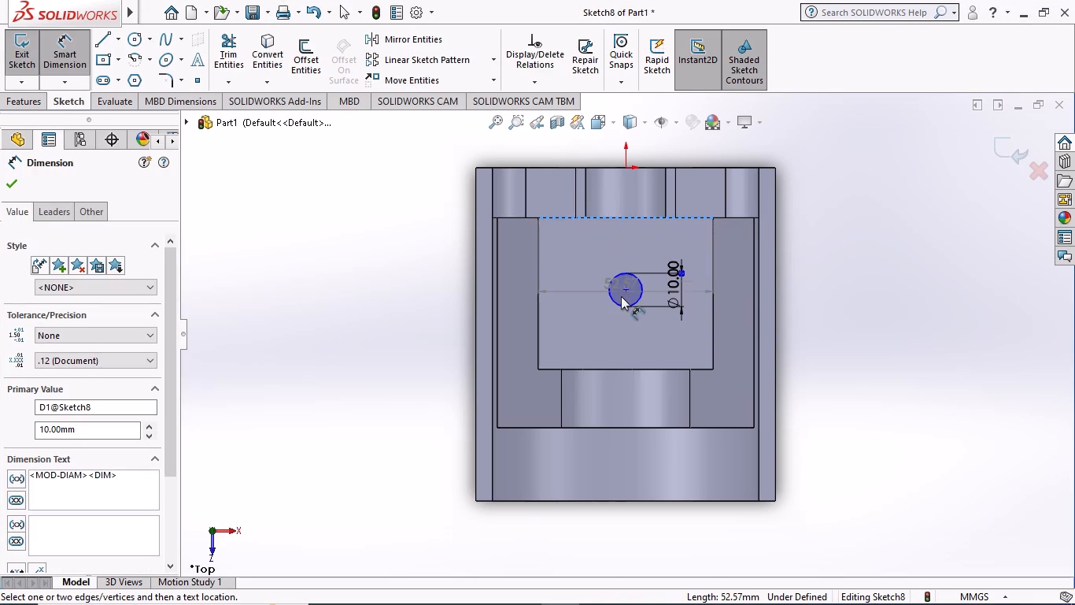
pyautogui.click(625, 287)
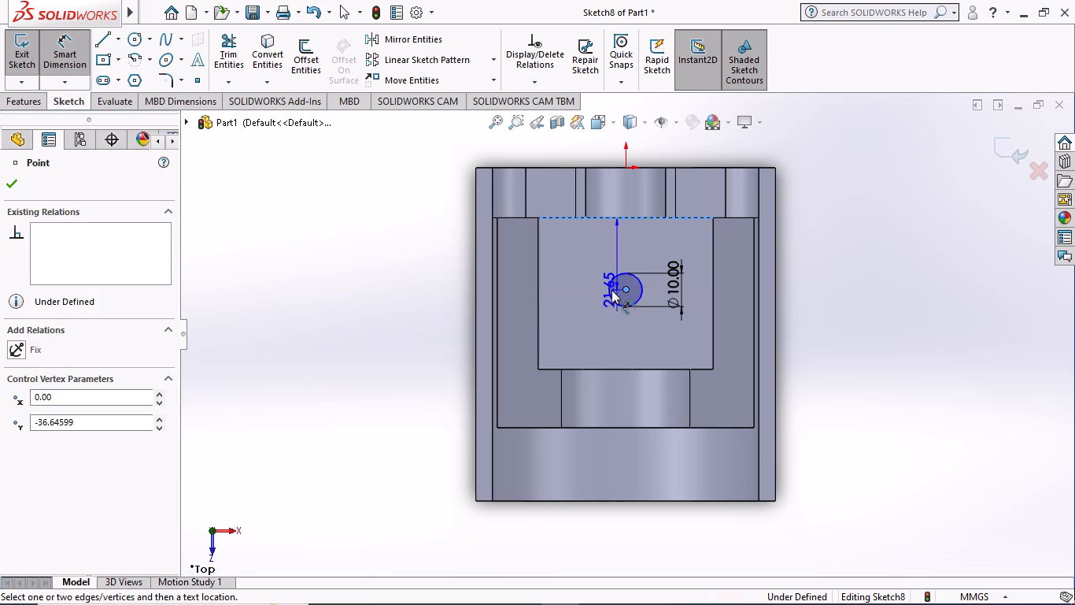
pyautogui.click(581, 288)
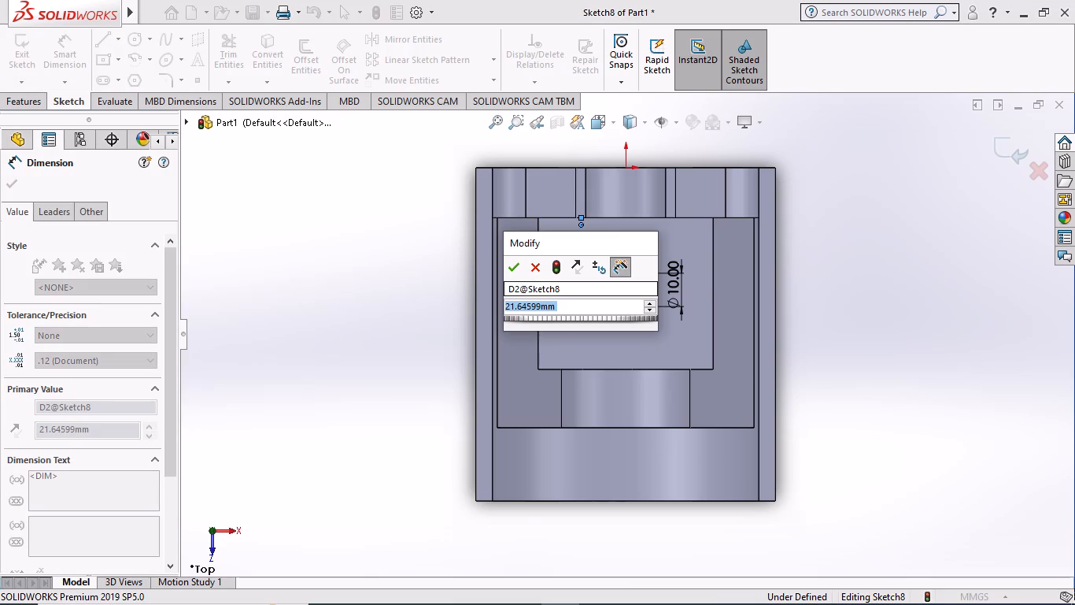
pyautogui.write('25')
pyautogui.press('Return')
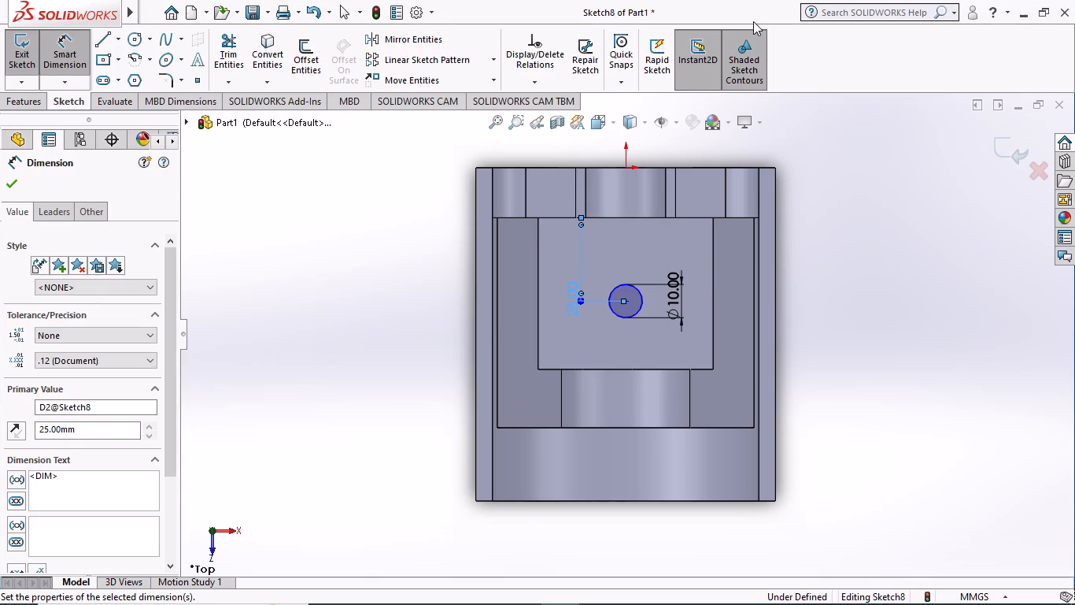
# Dimension the circle's centre from the side edge of the support's cut floor, keeping the distance as drawn.
pyautogui.click(626, 298)
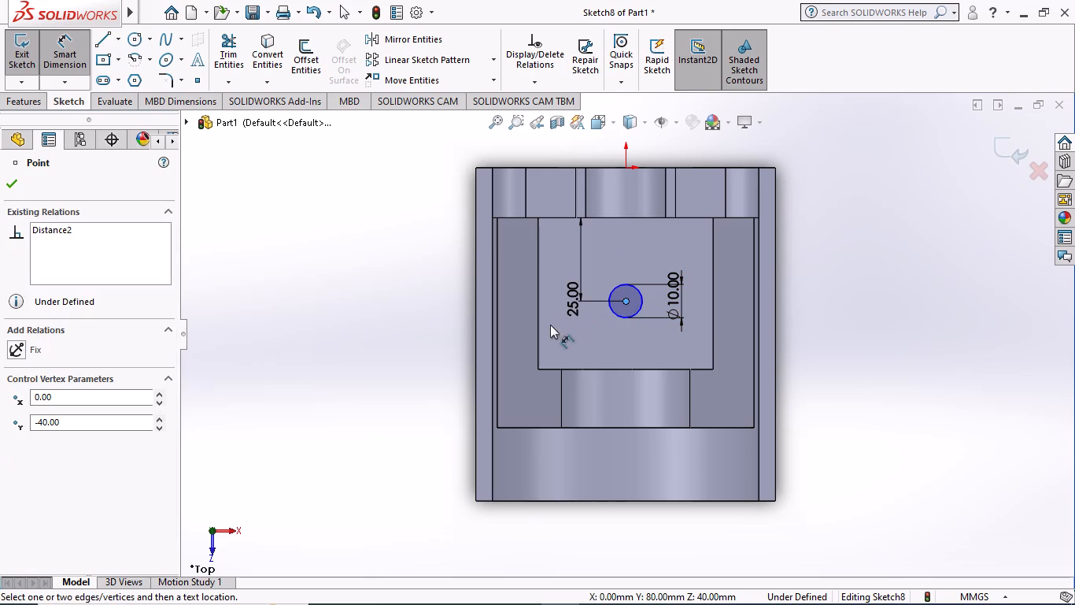
pyautogui.click(535, 331)
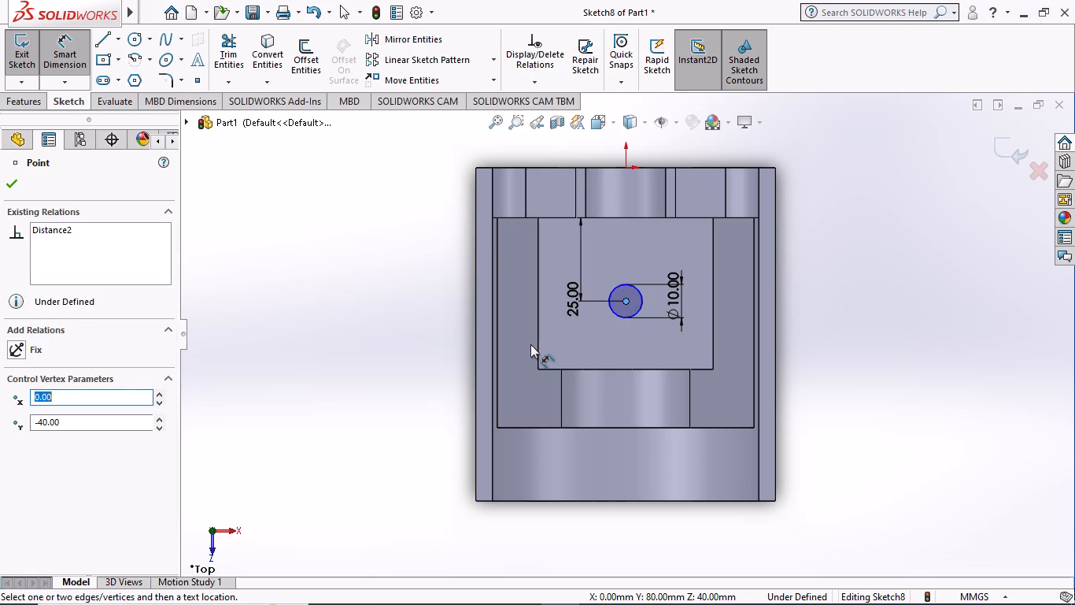
pyautogui.click(540, 328)
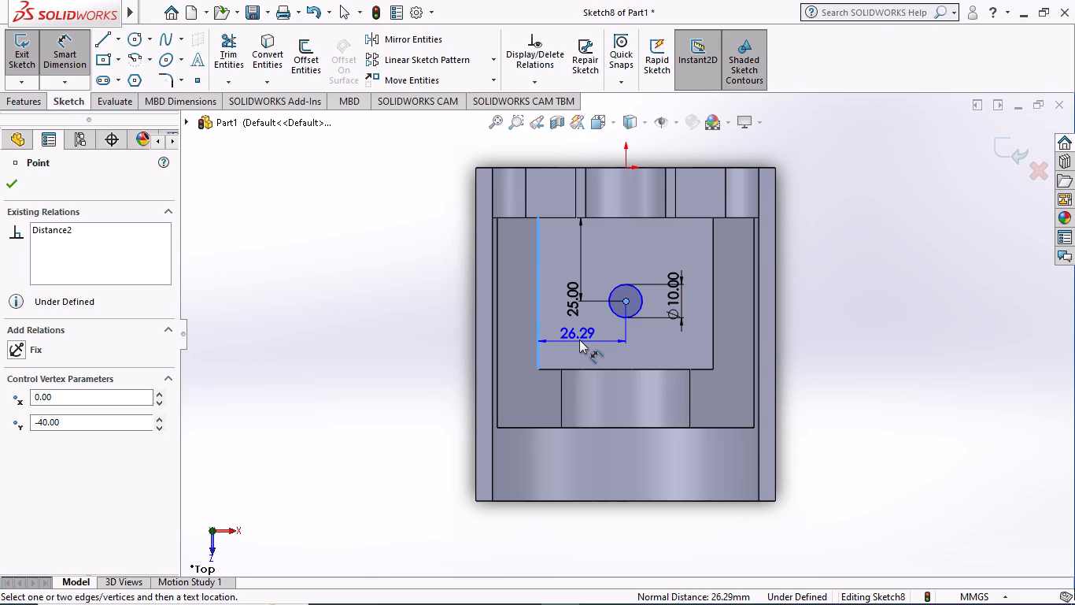
pyautogui.click(579, 340)
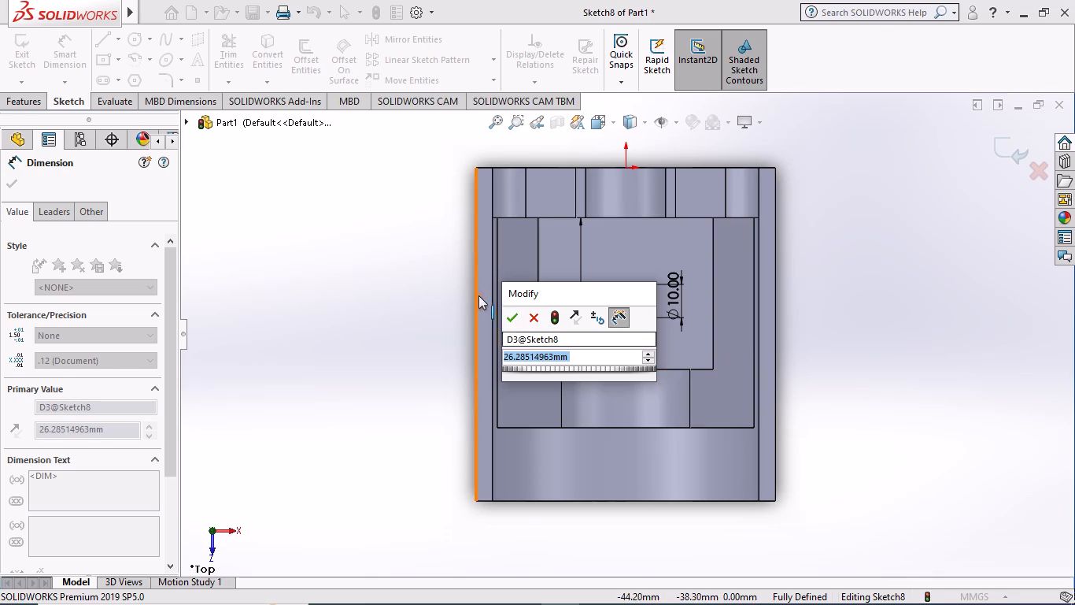
pyautogui.click(512, 316)
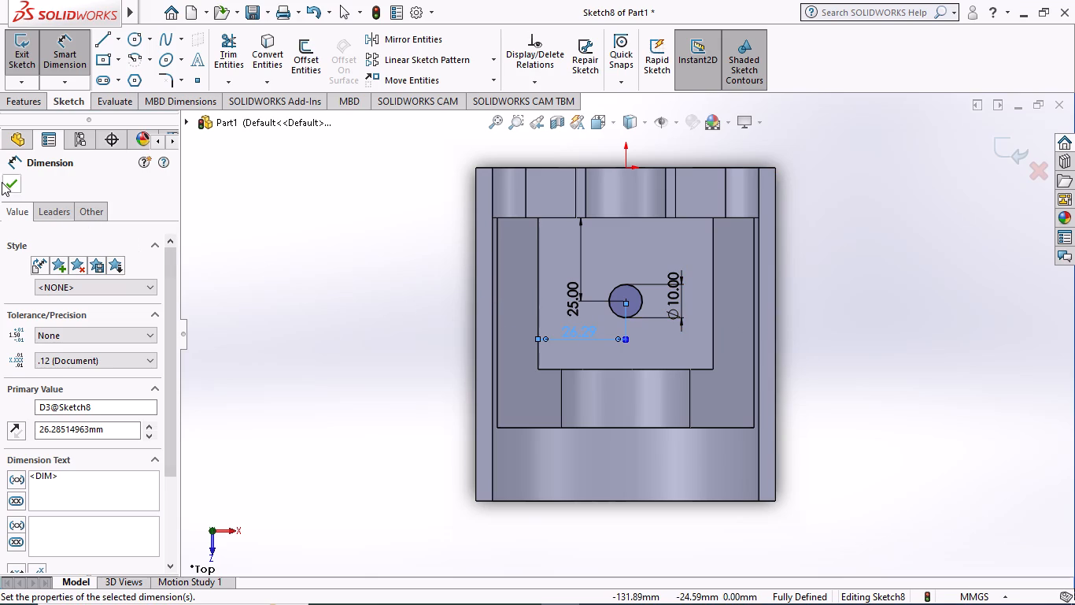
# Cut the 10 mm circle down through the support and arch with a Blind Extruded Cut 63 mm deep.
pyautogui.click(23, 99)
pyautogui.click(231, 56)
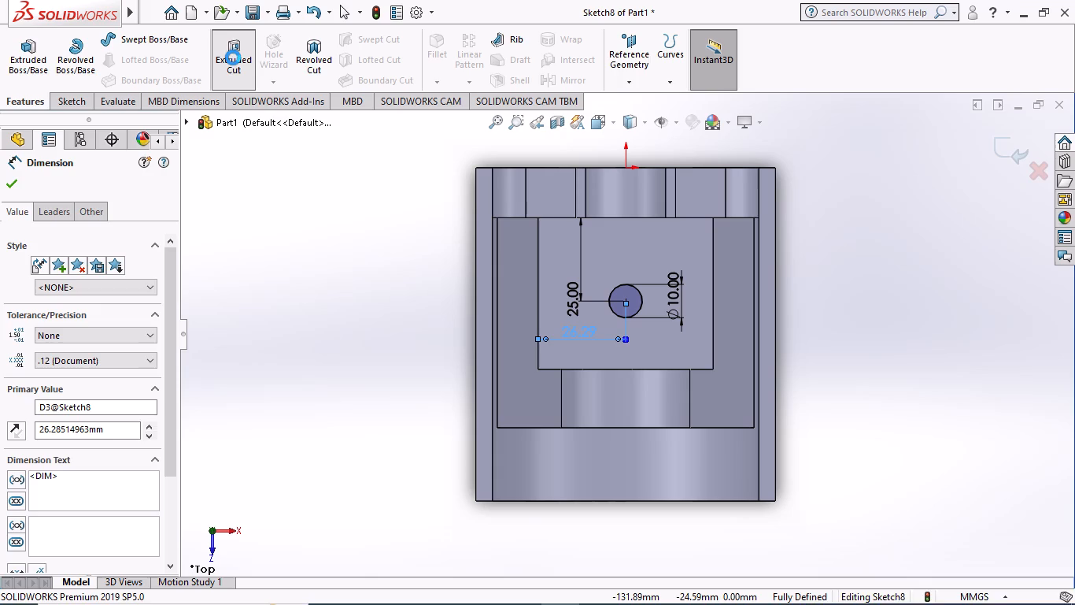
pyautogui.moveTo(348, 363); pyautogui.dragTo(347, 363, button='middle')
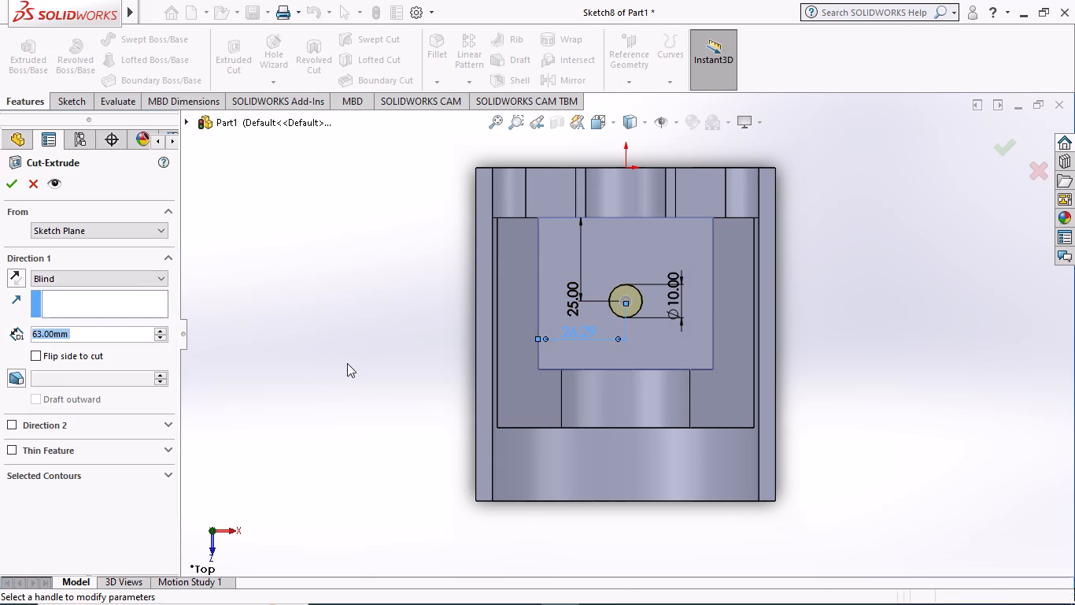
pyautogui.moveTo(347, 363); pyautogui.dragTo(374, 78, button='middle')
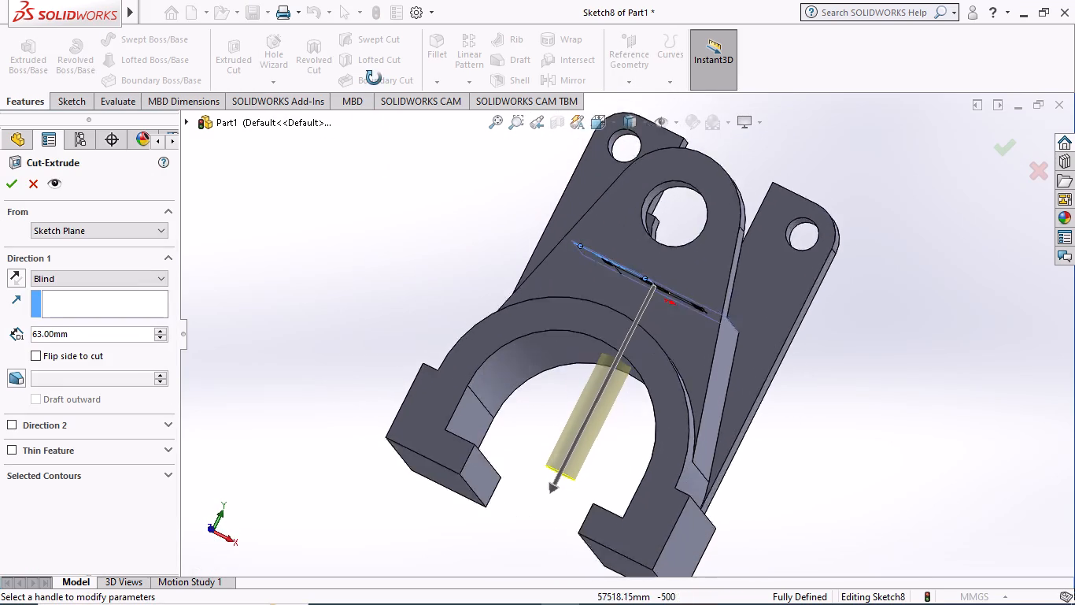
pyautogui.moveTo(374, 78); pyautogui.dragTo(379, 191, button='middle')
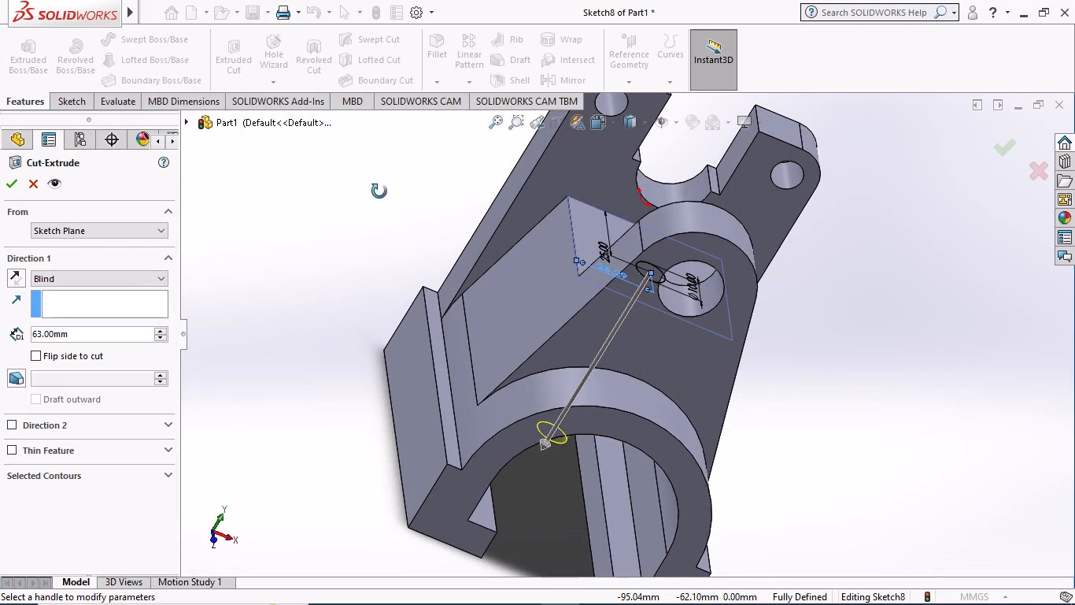
pyautogui.moveTo(379, 191); pyautogui.dragTo(379, 193, button='middle')
pyautogui.click(7, 181)
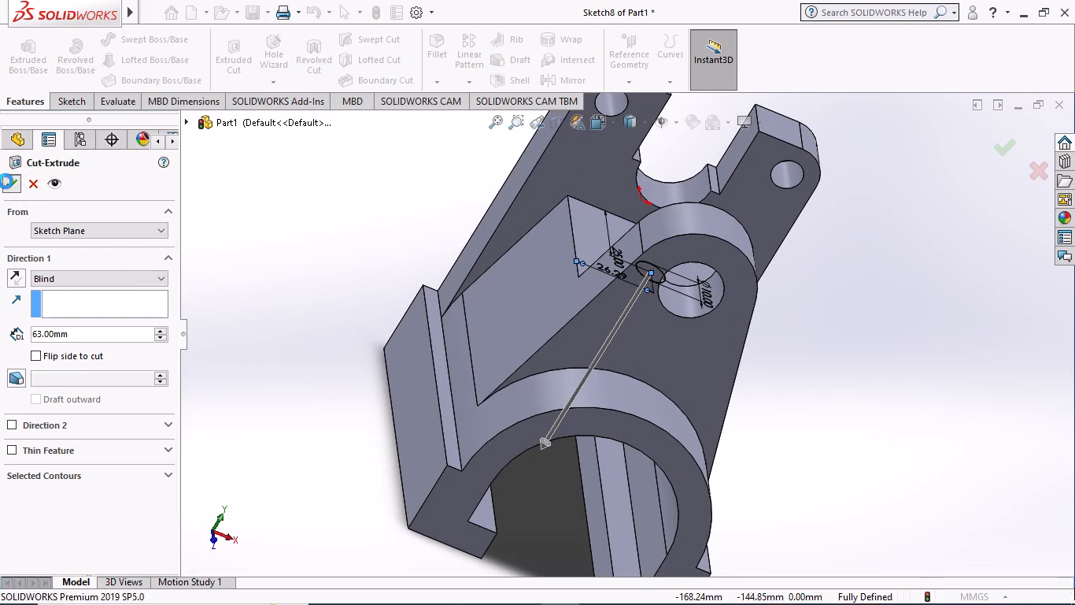
# Examine the bracket from all sides, including the new vertical hole through the support and the arch's underside.
pyautogui.scroll(1, 390, 252)
pyautogui.moveTo(379, 245); pyautogui.dragTo(379, 323, button='middle')
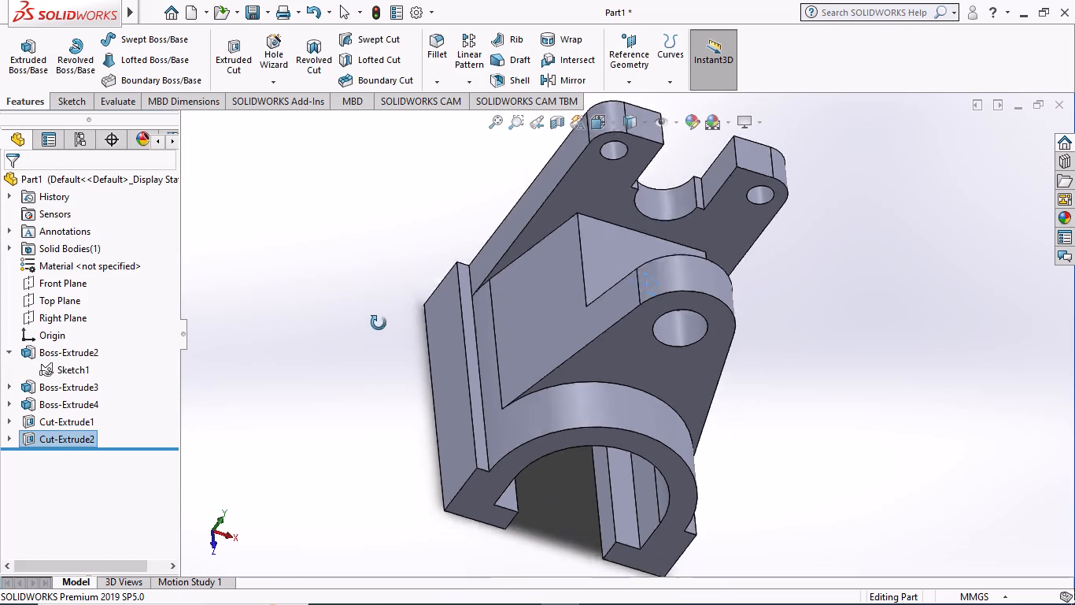
pyautogui.moveTo(379, 323); pyautogui.dragTo(349, 379, button='middle')
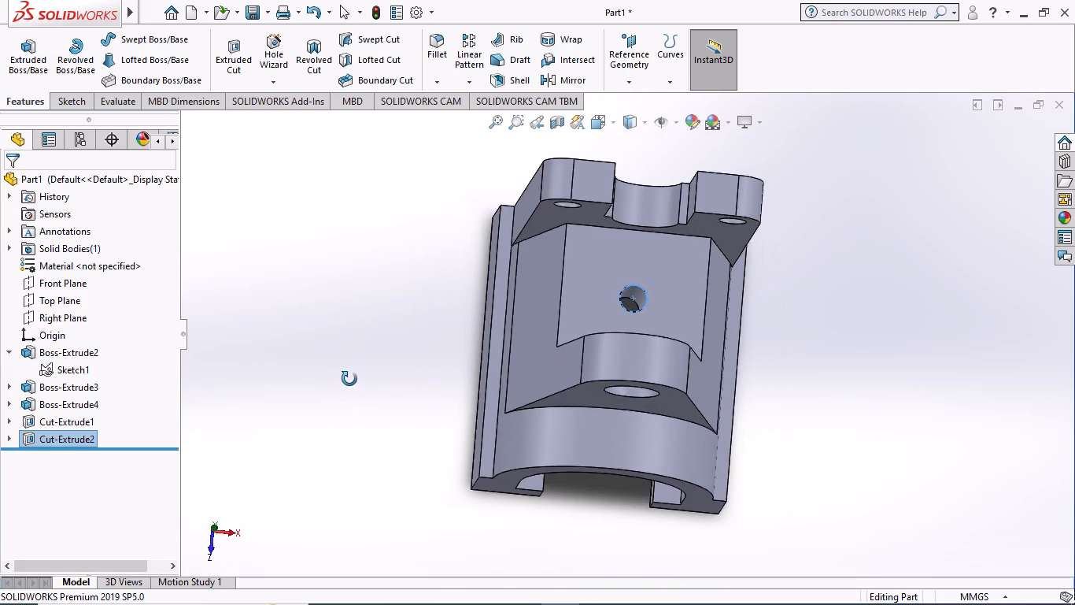
pyautogui.moveTo(349, 379); pyautogui.dragTo(398, 191, button='middle')
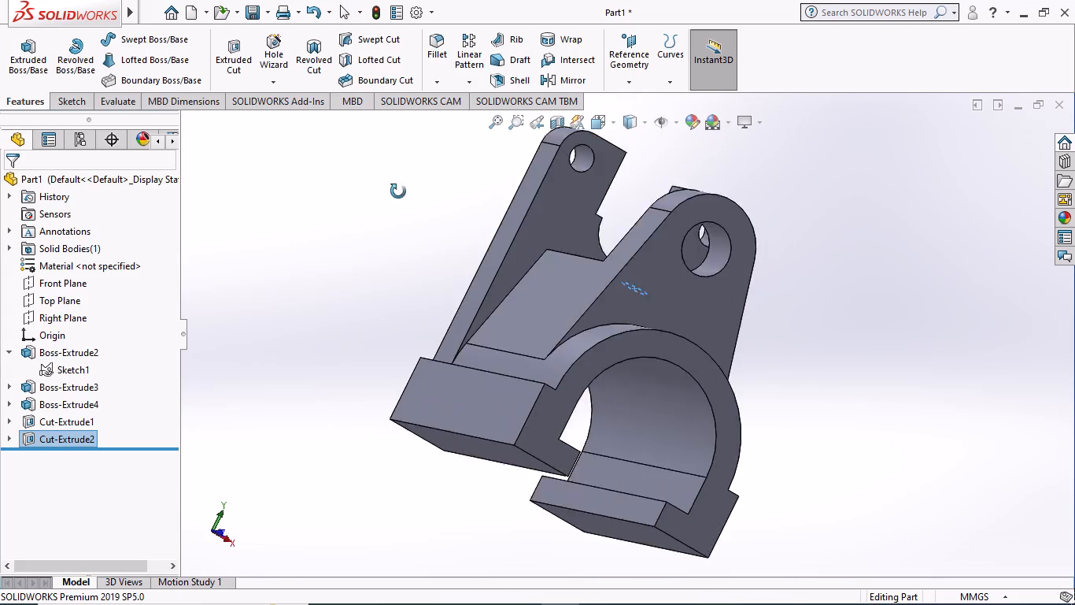
pyautogui.moveTo(398, 191); pyautogui.dragTo(415, 400, button='middle')
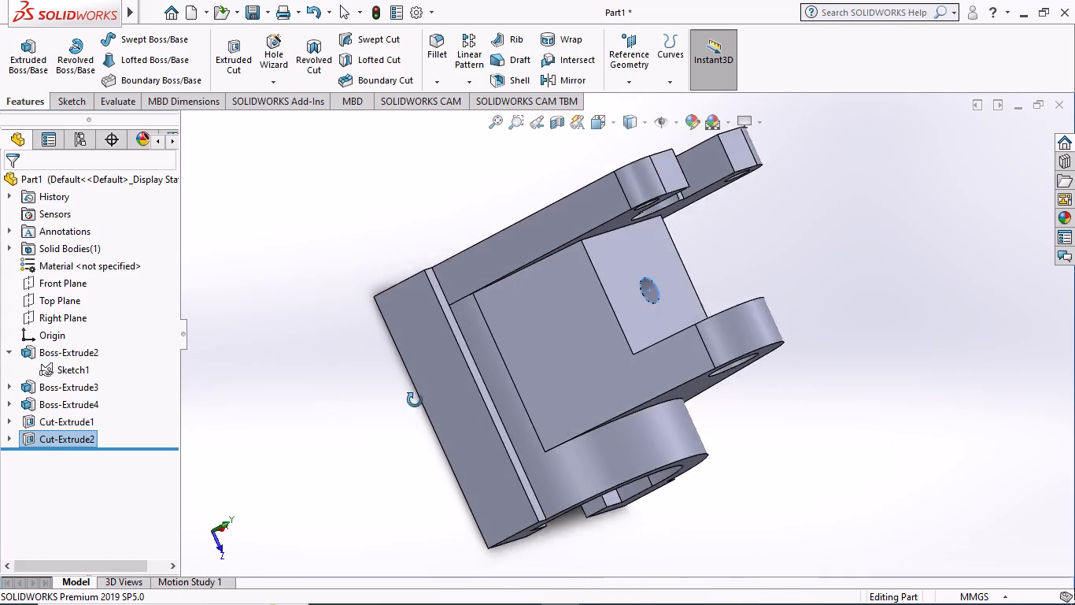
pyautogui.moveTo(415, 400); pyautogui.dragTo(483, 498, button='middle')
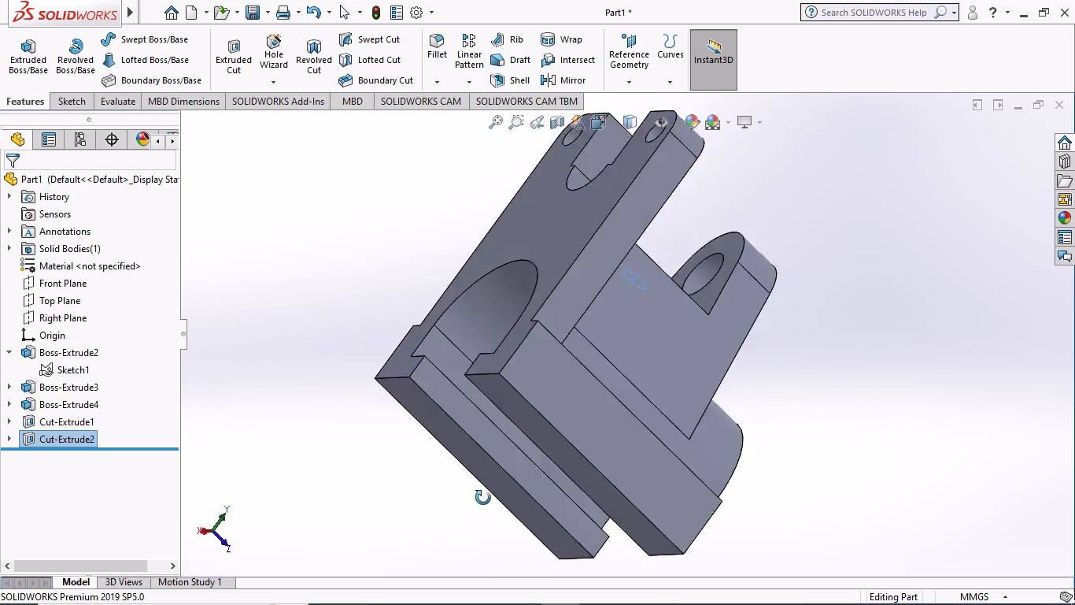
pyautogui.moveTo(483, 498); pyautogui.dragTo(383, 451, button='middle')
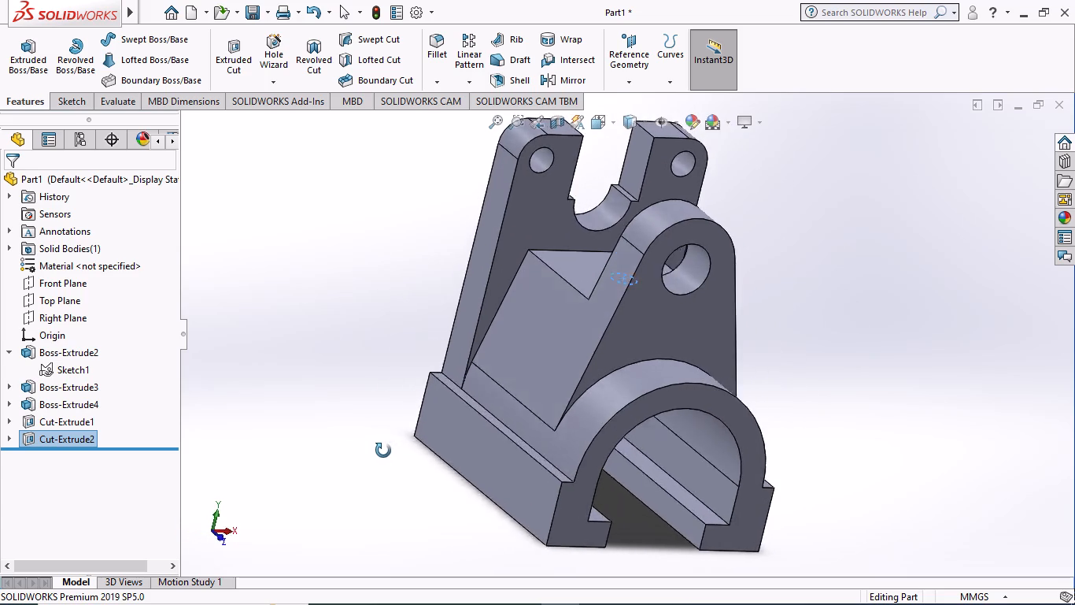
pyautogui.moveTo(383, 451); pyautogui.dragTo(370, 408, button='middle')
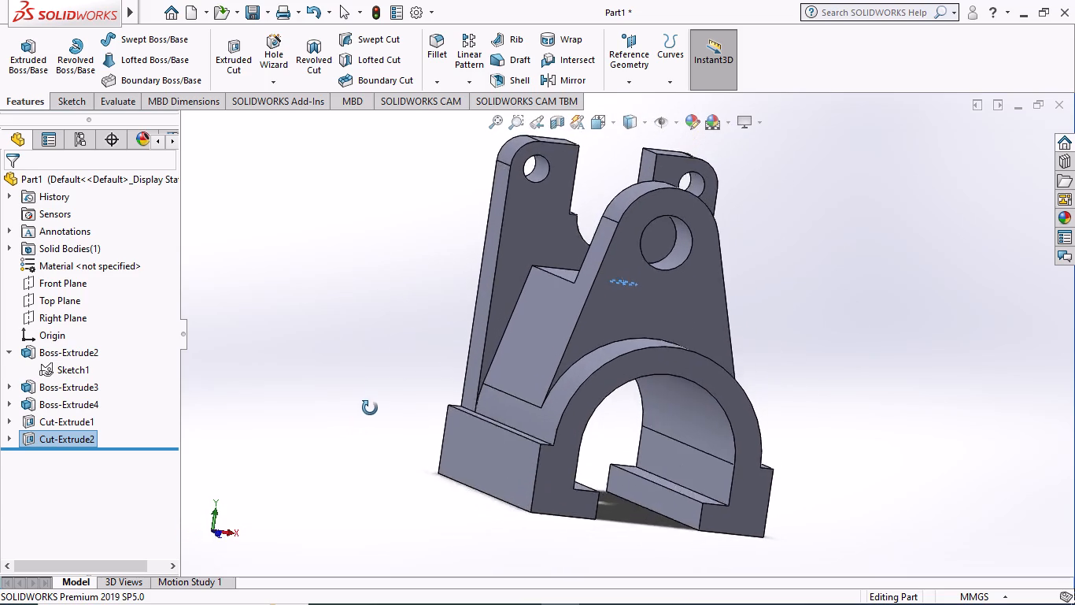
pyautogui.moveTo(370, 408); pyautogui.dragTo(381, 393, button='middle')
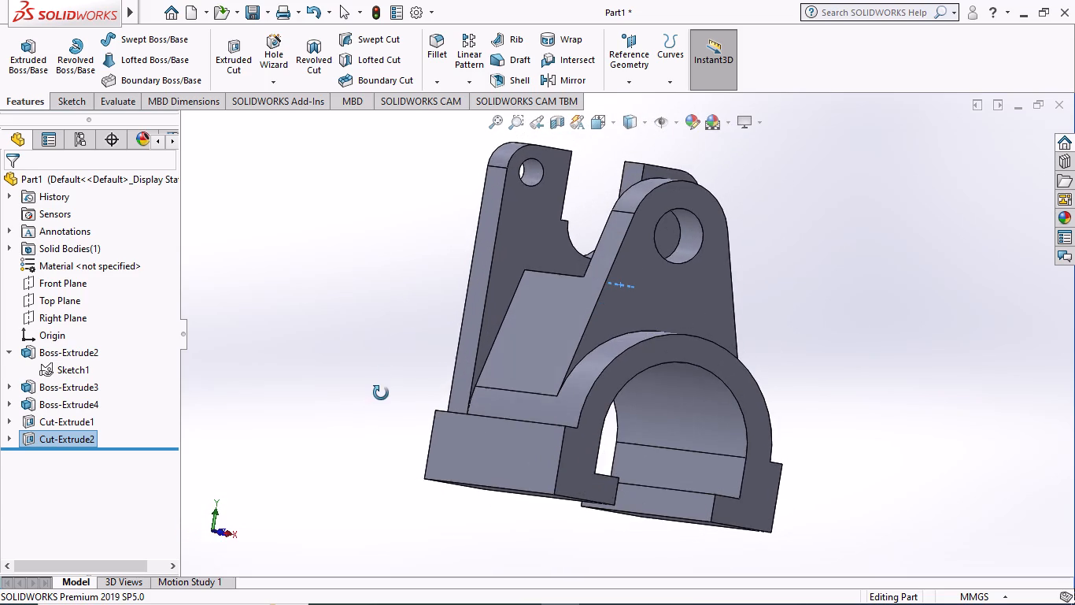
pyautogui.moveTo(381, 393); pyautogui.dragTo(362, 363, button='middle')
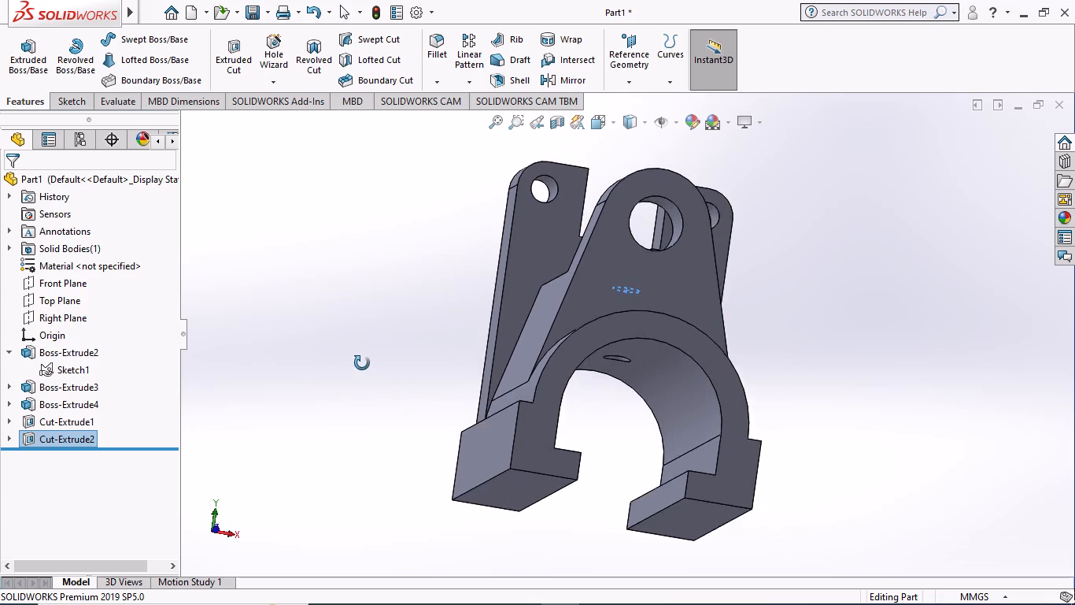
pyautogui.moveTo(362, 363); pyautogui.dragTo(324, 392, button='middle')
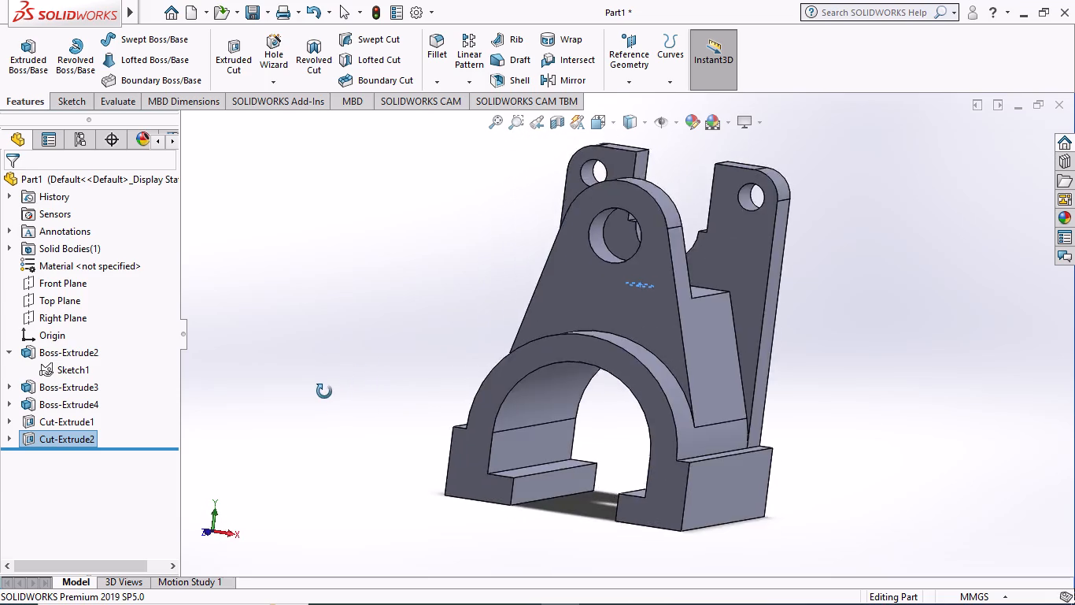
pyautogui.moveTo(324, 392); pyautogui.dragTo(416, 375, button='middle')
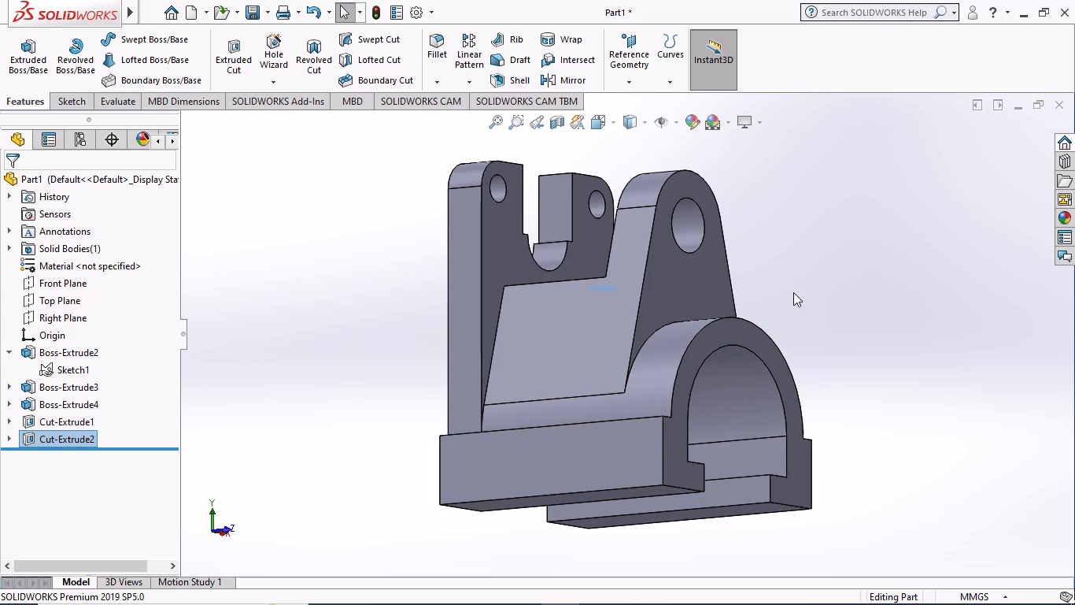
pyautogui.scroll(1, 800, 289)
pyautogui.click(346, 273)
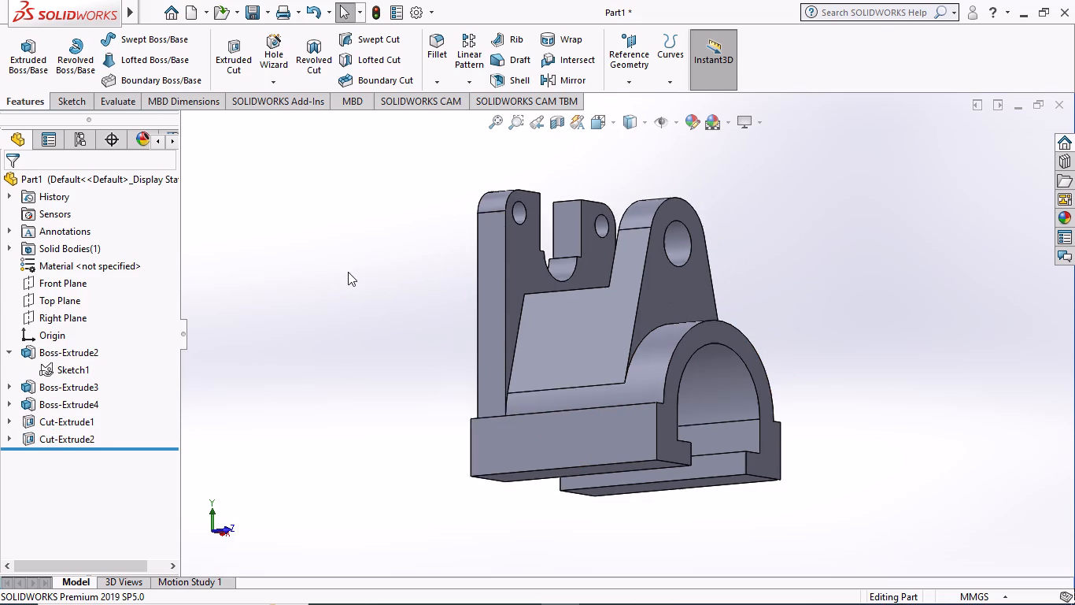
pyautogui.moveTo(369, 275); pyautogui.dragTo(196, 456, button='middle')
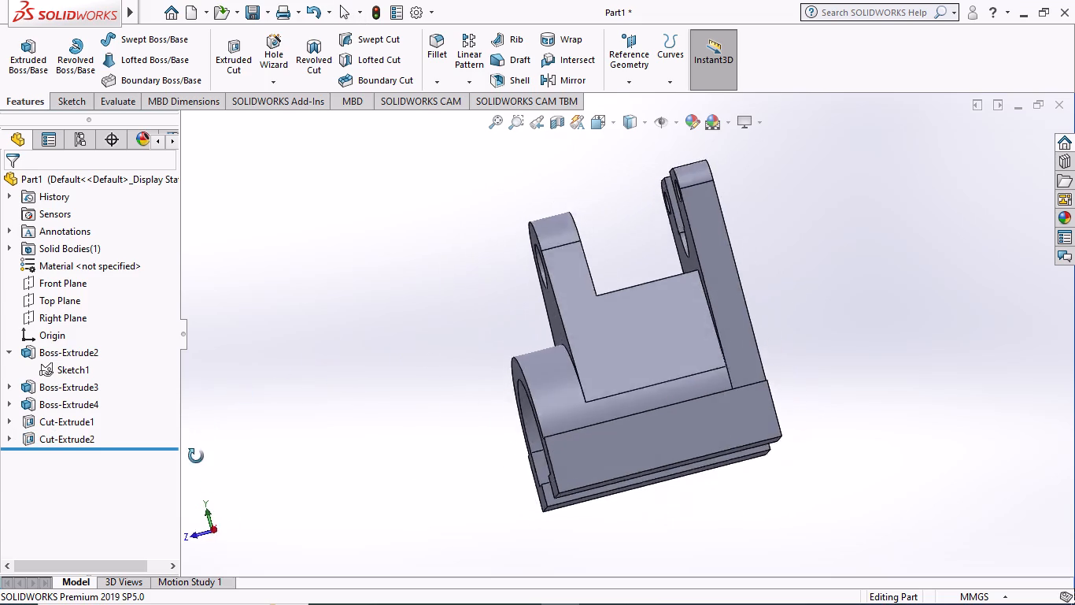
pyautogui.moveTo(196, 456); pyautogui.dragTo(396, 506, button='middle')
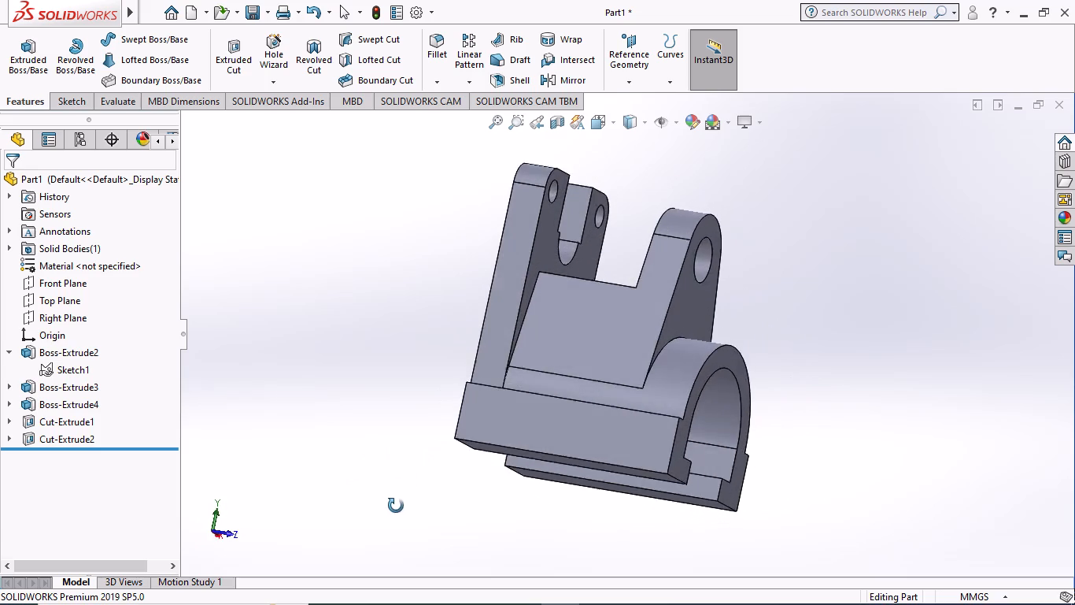
pyautogui.moveTo(396, 506); pyautogui.dragTo(343, 526, button='middle')
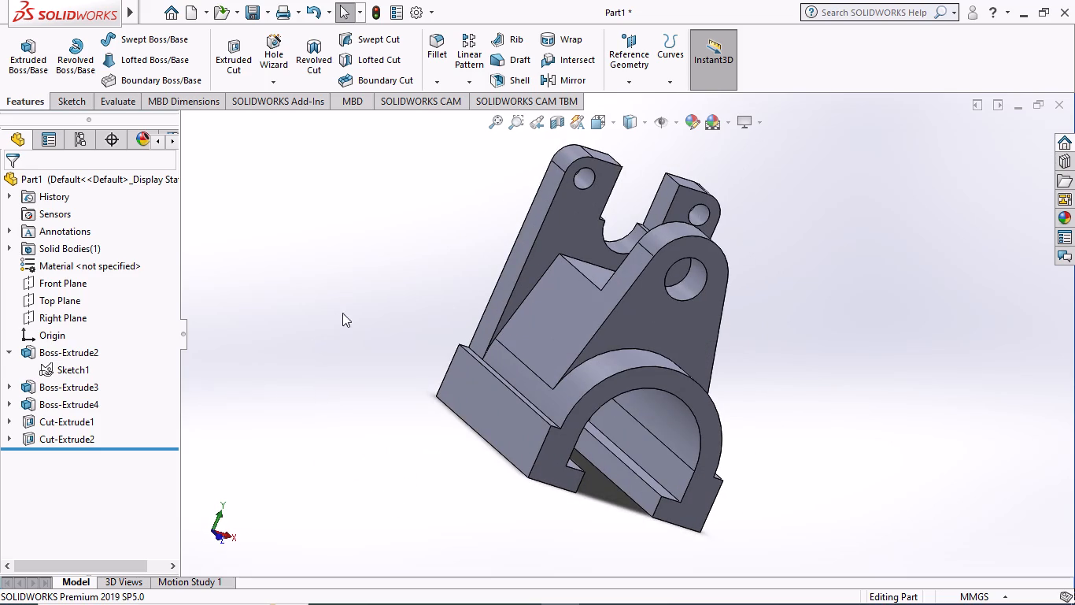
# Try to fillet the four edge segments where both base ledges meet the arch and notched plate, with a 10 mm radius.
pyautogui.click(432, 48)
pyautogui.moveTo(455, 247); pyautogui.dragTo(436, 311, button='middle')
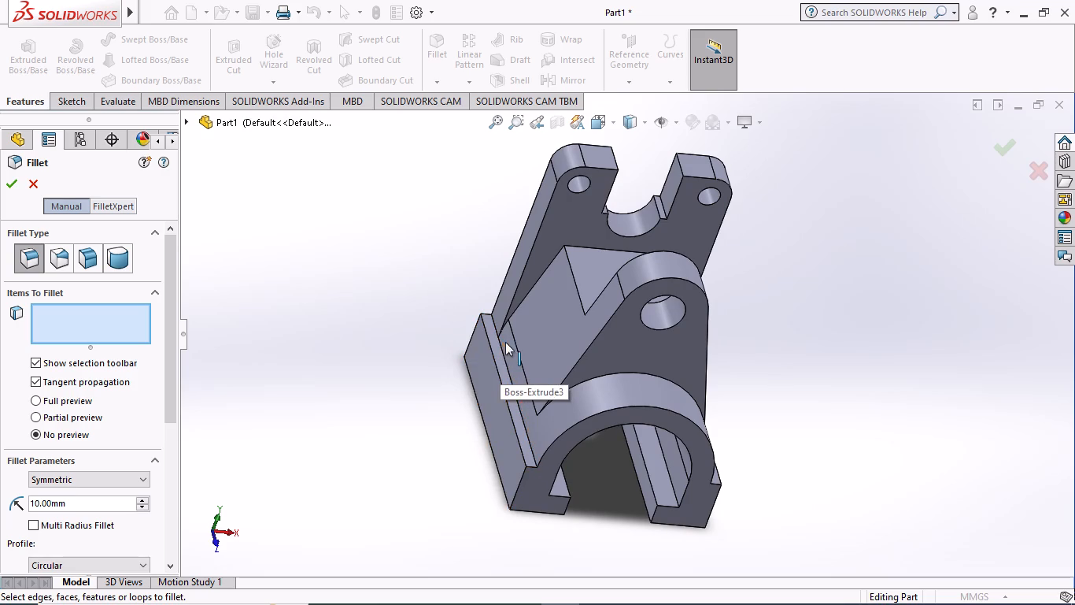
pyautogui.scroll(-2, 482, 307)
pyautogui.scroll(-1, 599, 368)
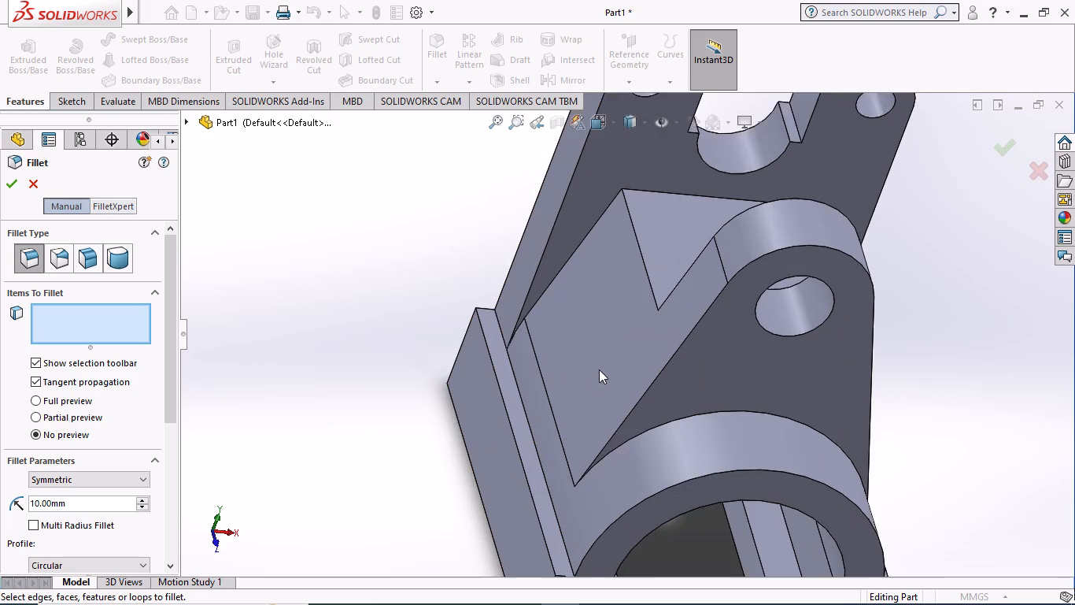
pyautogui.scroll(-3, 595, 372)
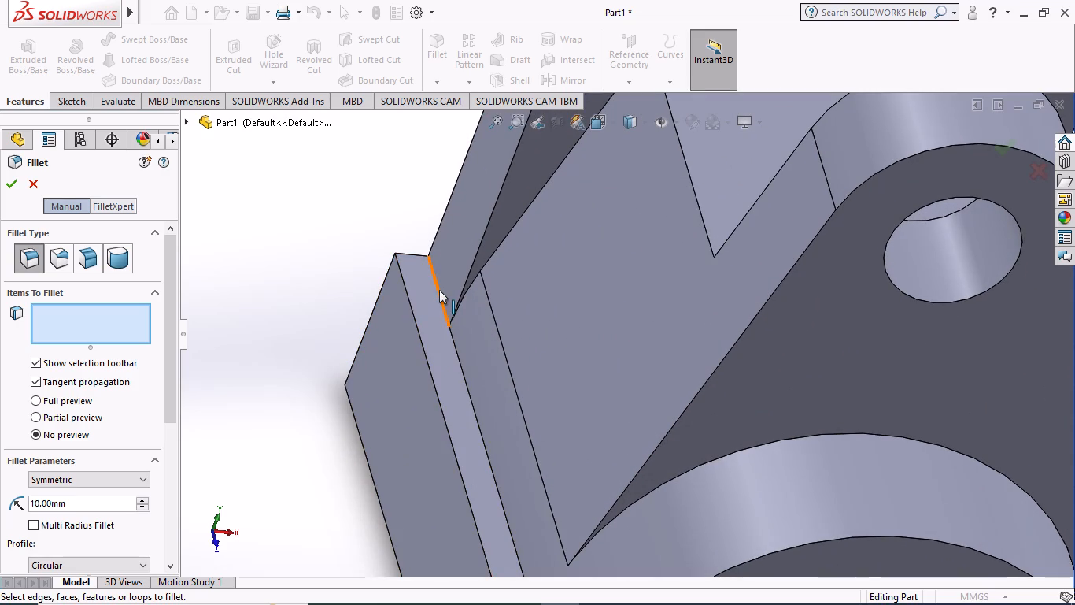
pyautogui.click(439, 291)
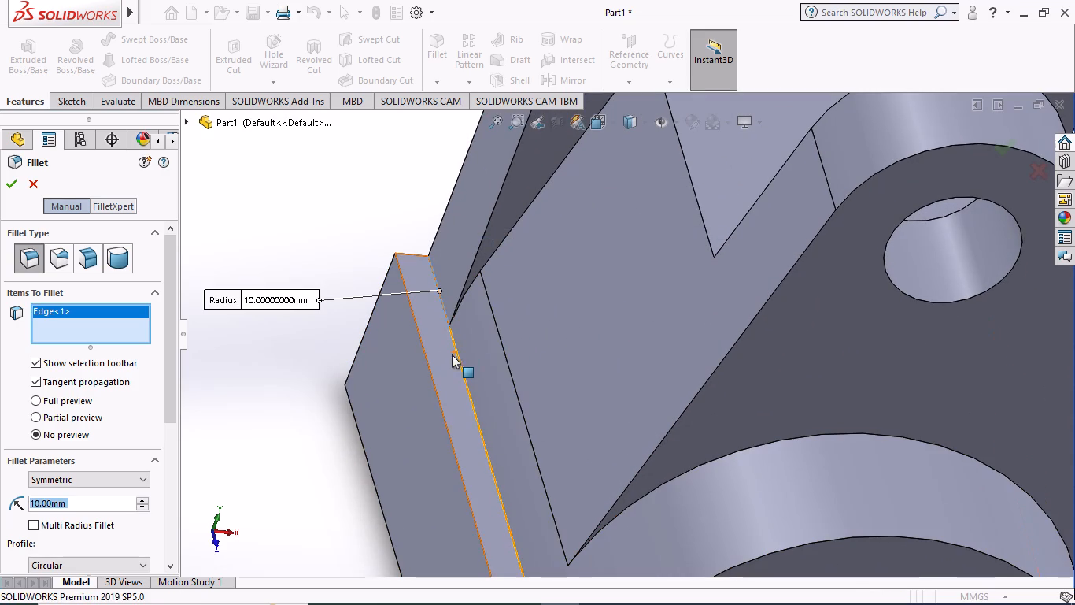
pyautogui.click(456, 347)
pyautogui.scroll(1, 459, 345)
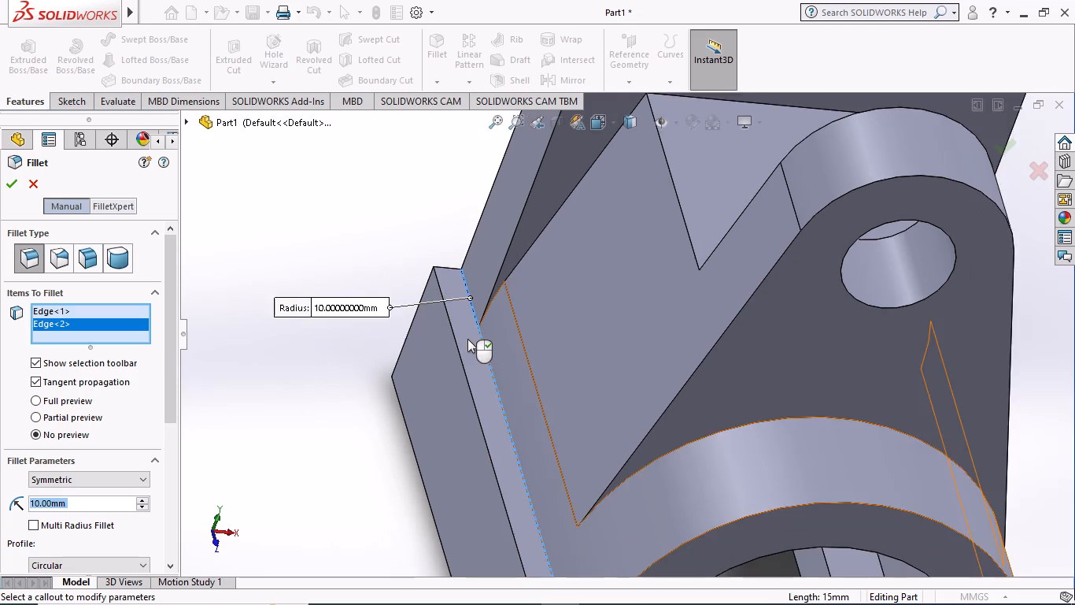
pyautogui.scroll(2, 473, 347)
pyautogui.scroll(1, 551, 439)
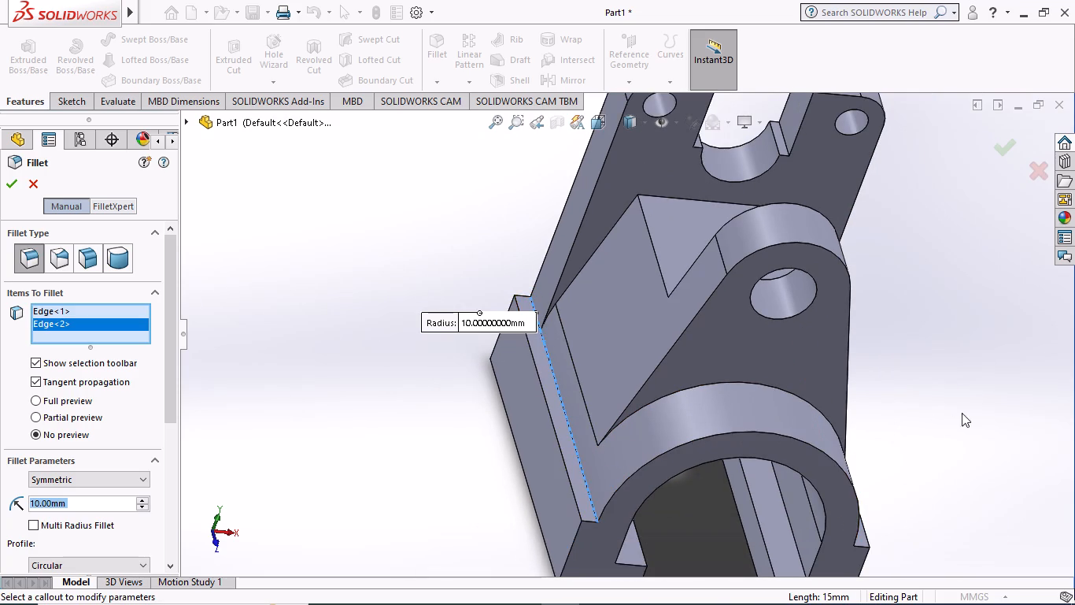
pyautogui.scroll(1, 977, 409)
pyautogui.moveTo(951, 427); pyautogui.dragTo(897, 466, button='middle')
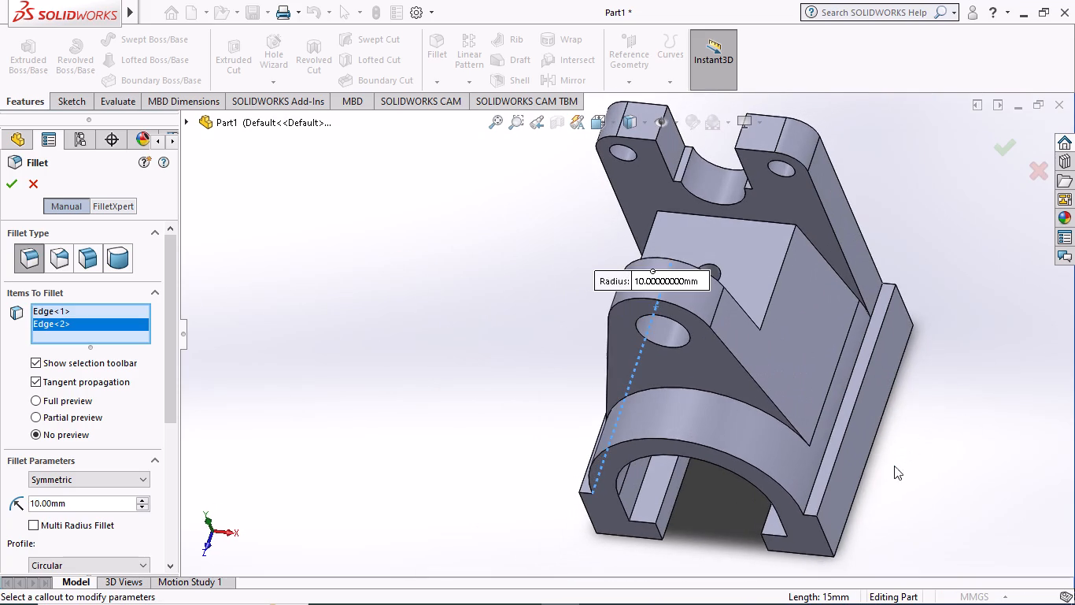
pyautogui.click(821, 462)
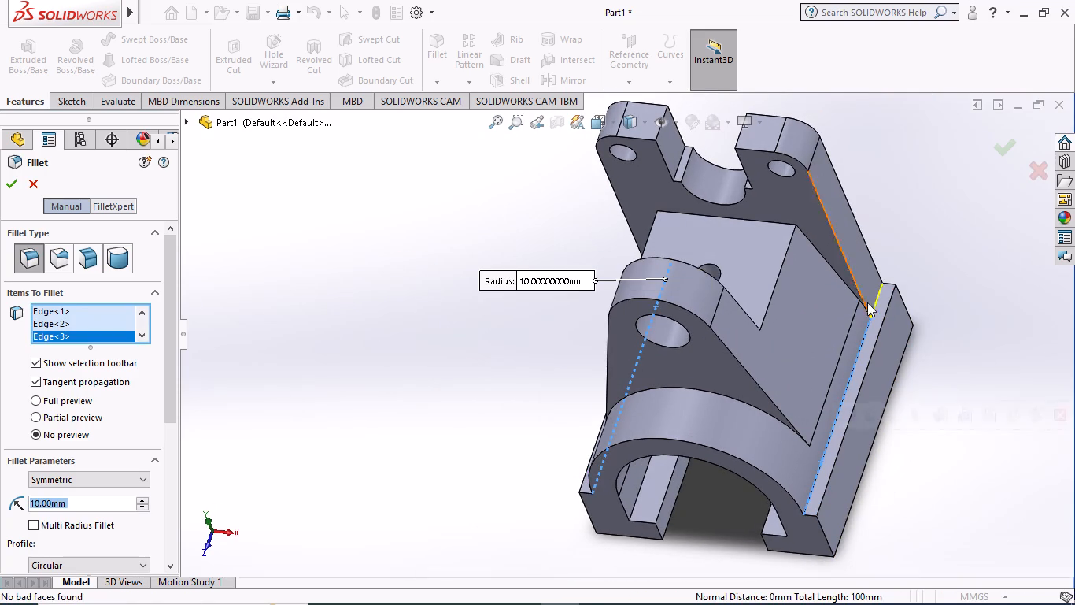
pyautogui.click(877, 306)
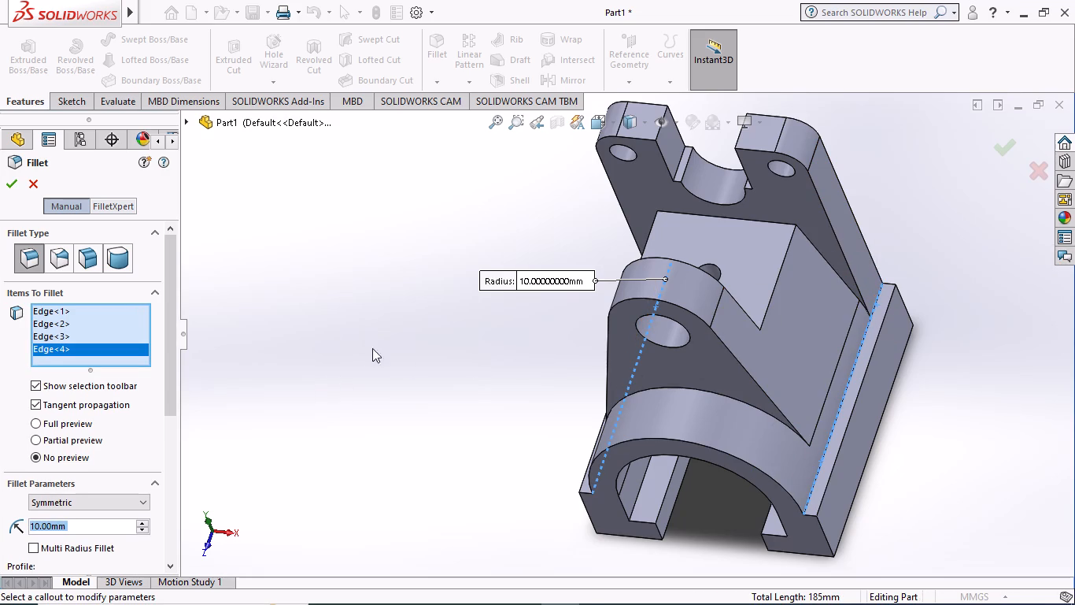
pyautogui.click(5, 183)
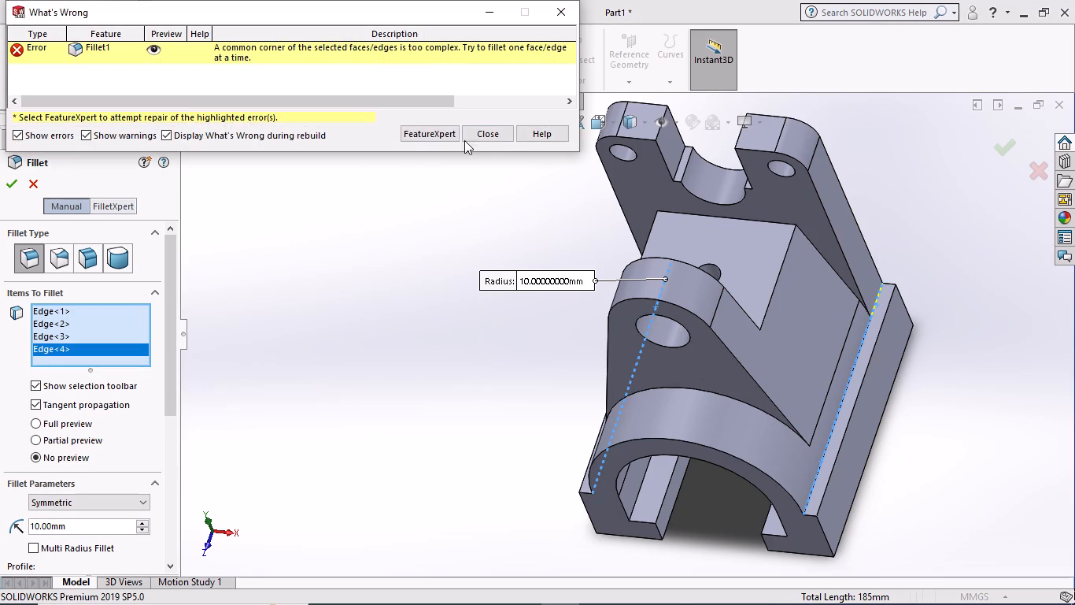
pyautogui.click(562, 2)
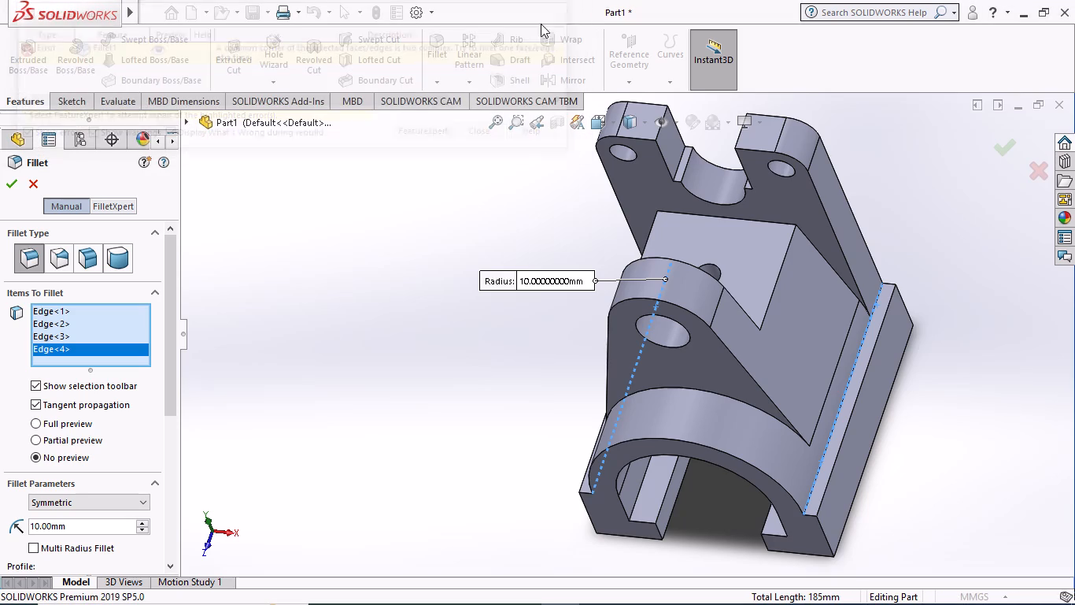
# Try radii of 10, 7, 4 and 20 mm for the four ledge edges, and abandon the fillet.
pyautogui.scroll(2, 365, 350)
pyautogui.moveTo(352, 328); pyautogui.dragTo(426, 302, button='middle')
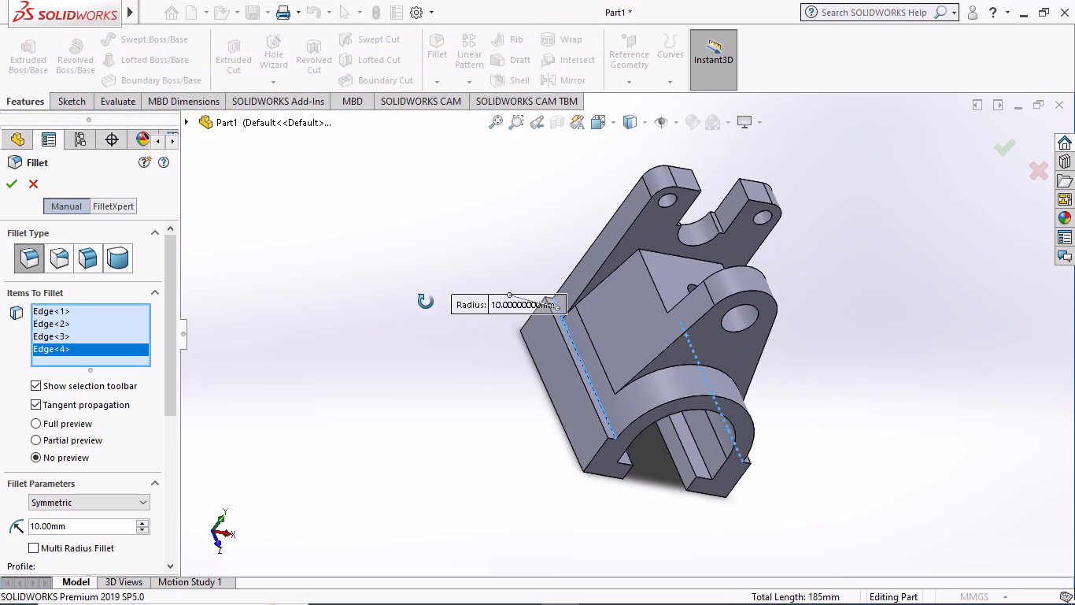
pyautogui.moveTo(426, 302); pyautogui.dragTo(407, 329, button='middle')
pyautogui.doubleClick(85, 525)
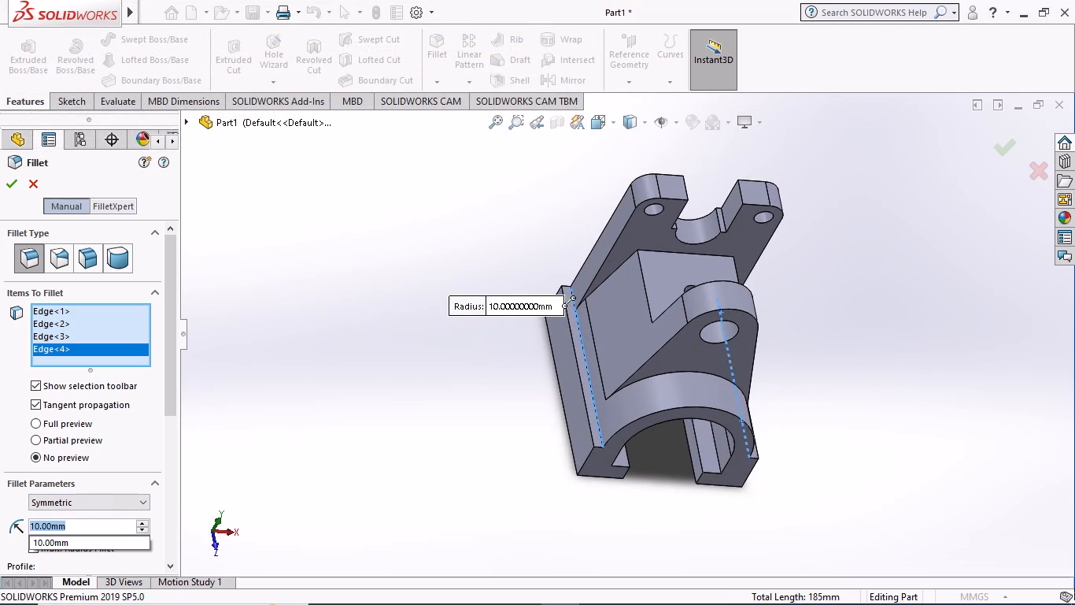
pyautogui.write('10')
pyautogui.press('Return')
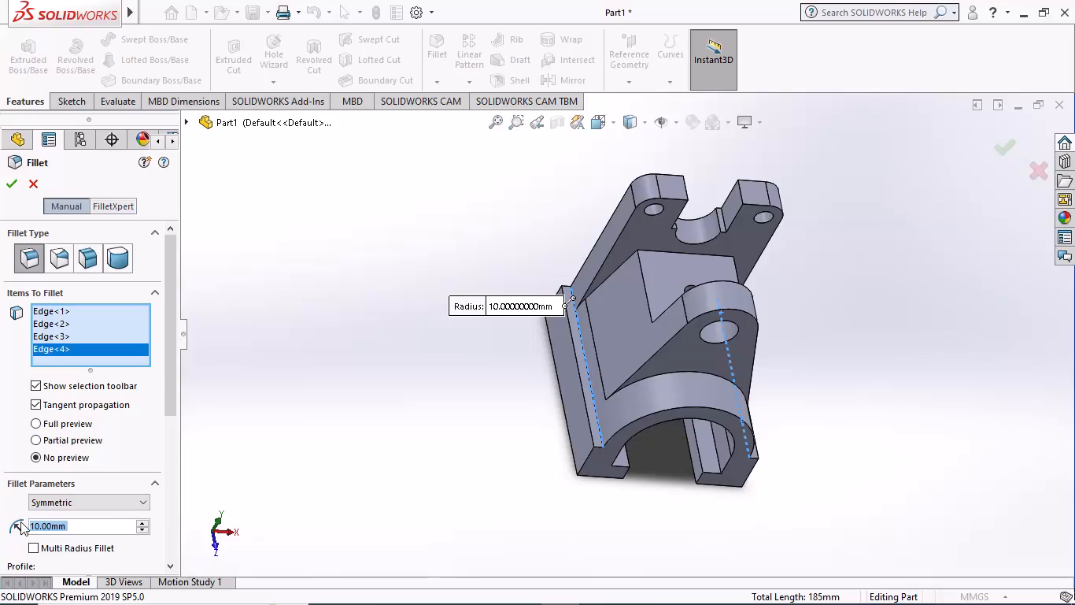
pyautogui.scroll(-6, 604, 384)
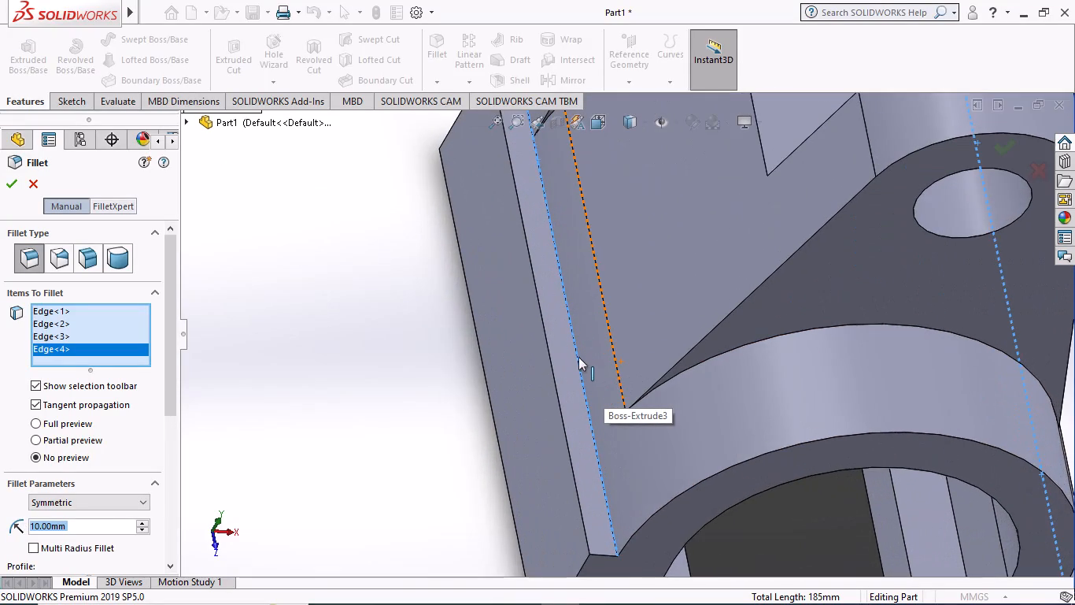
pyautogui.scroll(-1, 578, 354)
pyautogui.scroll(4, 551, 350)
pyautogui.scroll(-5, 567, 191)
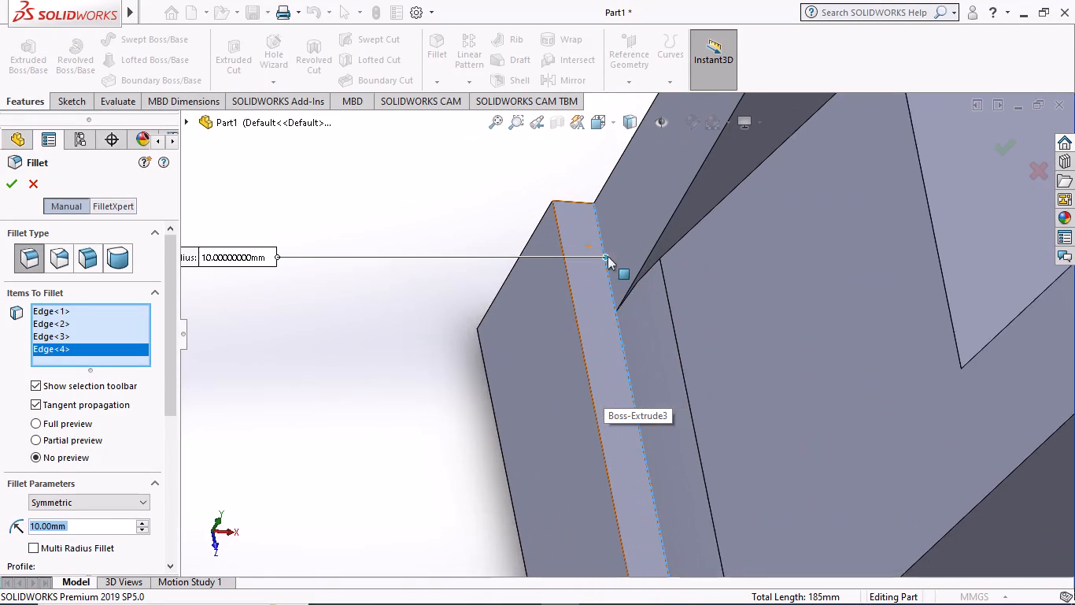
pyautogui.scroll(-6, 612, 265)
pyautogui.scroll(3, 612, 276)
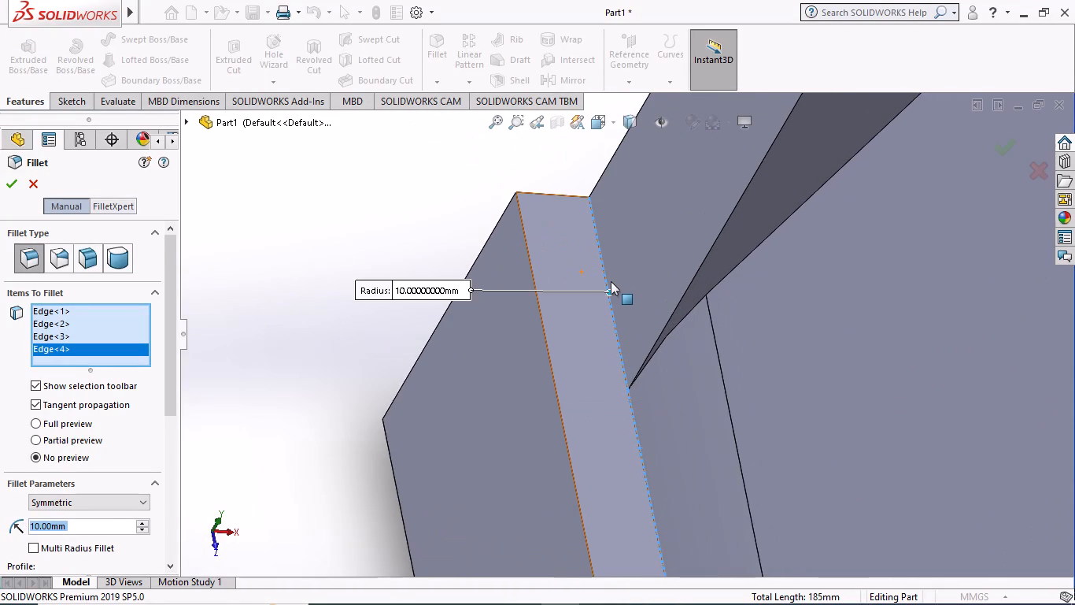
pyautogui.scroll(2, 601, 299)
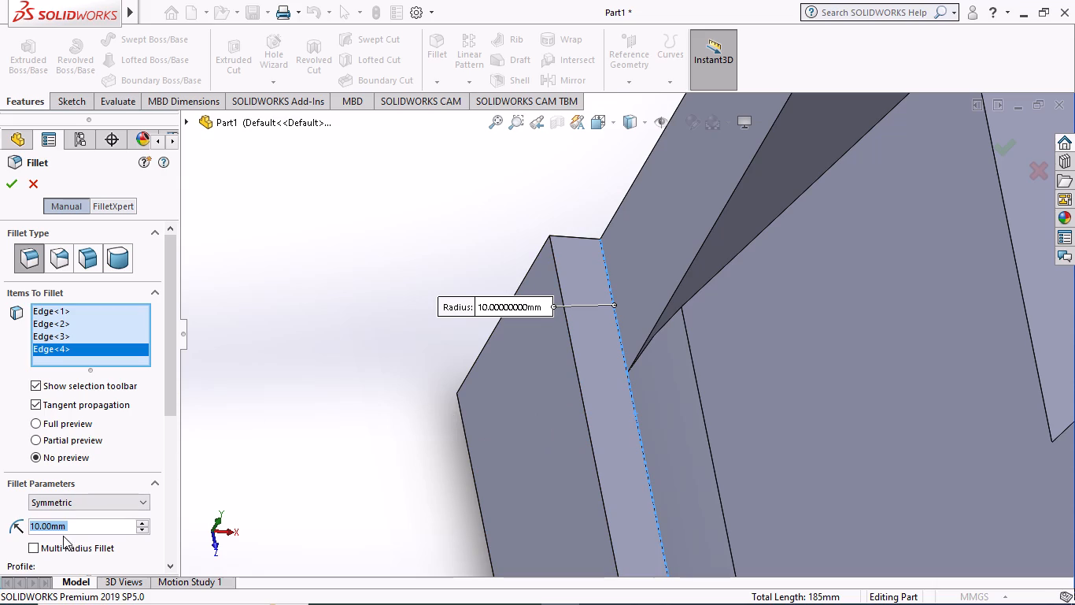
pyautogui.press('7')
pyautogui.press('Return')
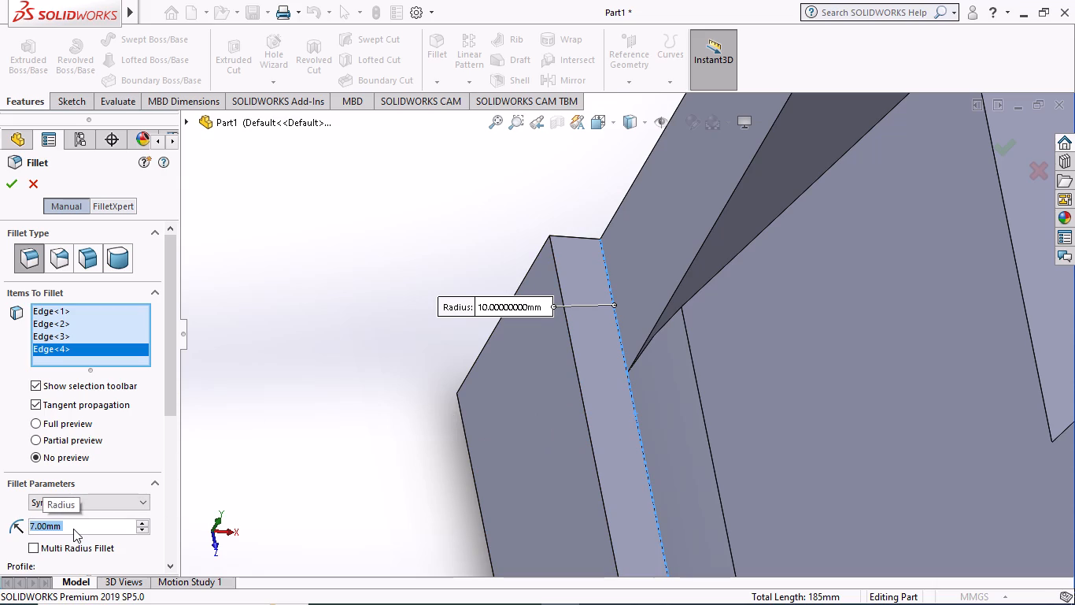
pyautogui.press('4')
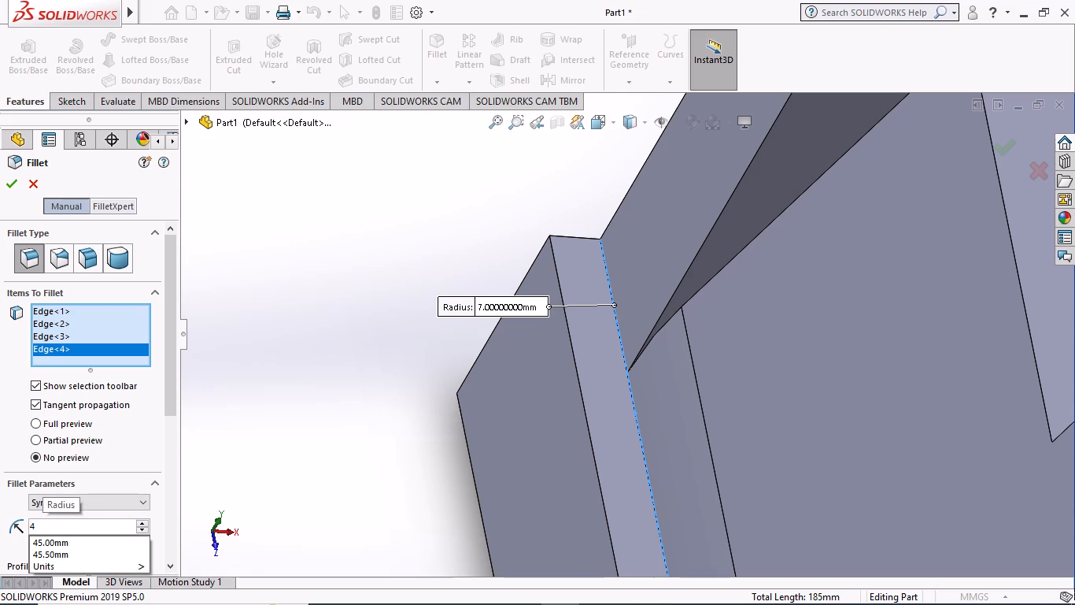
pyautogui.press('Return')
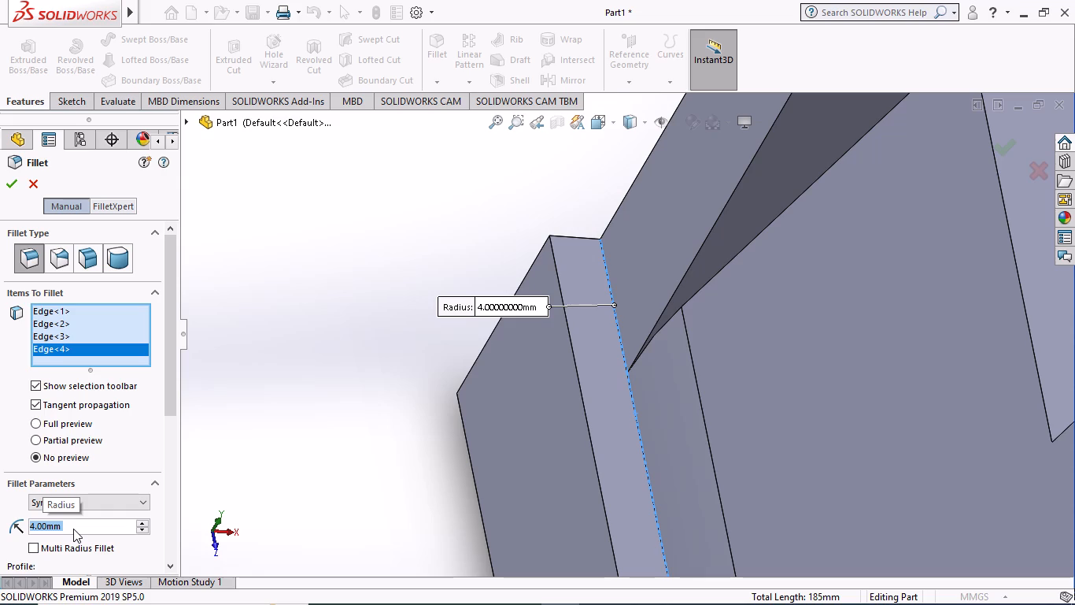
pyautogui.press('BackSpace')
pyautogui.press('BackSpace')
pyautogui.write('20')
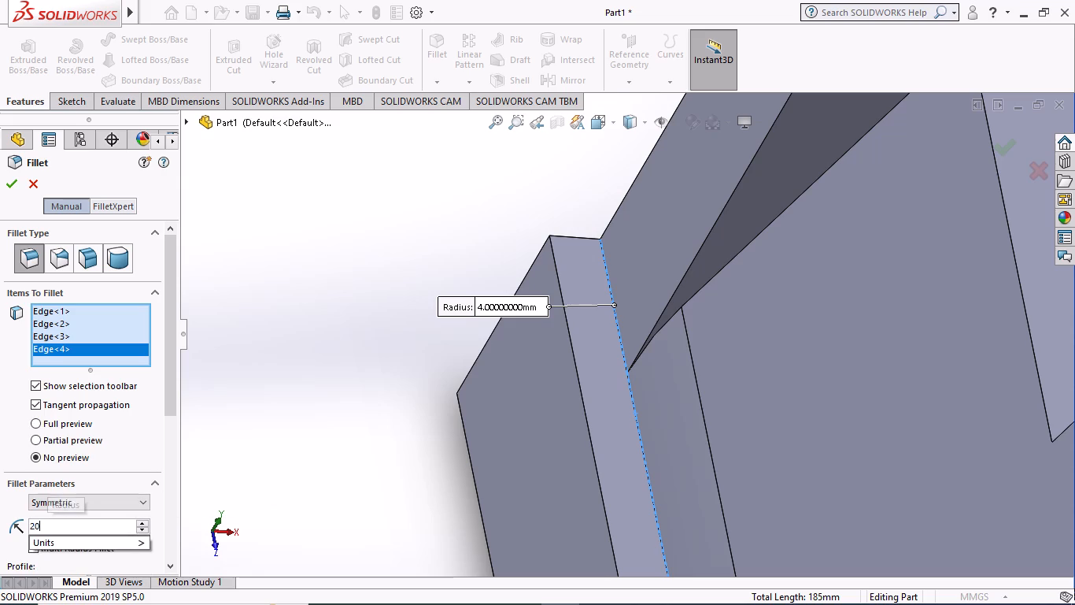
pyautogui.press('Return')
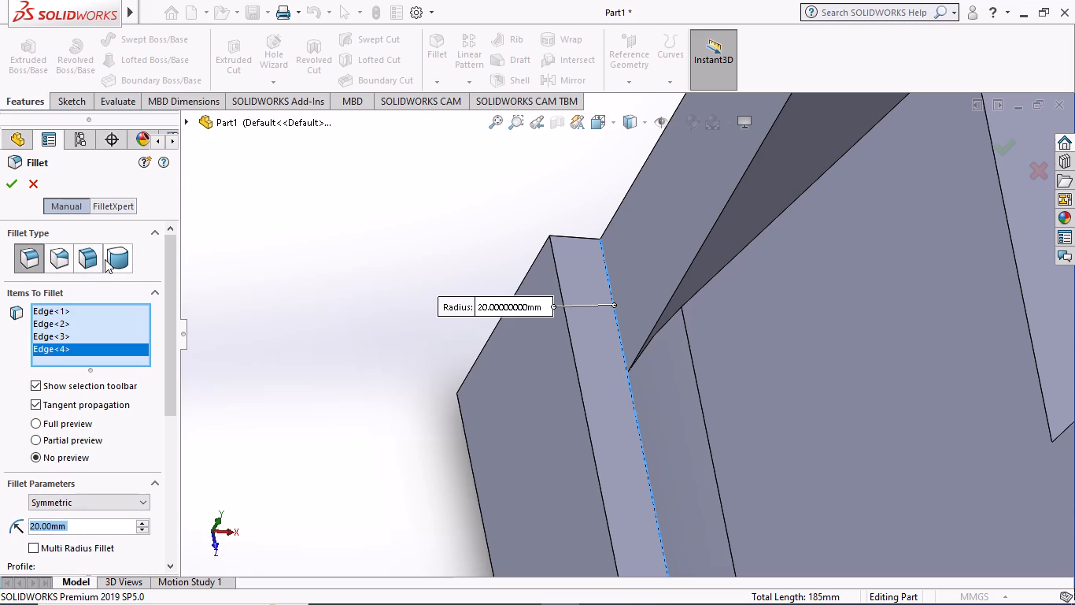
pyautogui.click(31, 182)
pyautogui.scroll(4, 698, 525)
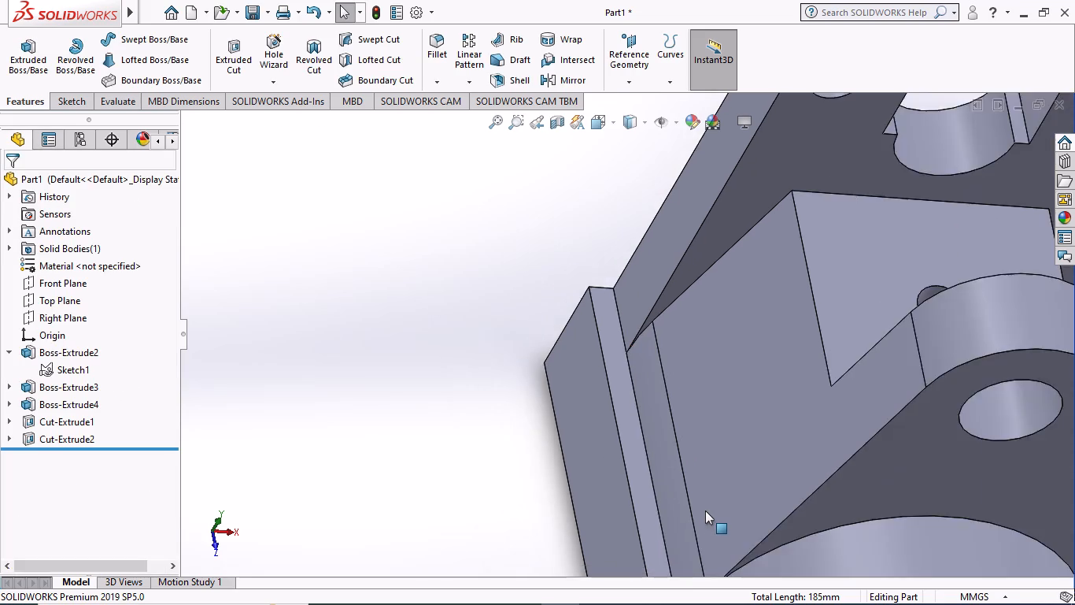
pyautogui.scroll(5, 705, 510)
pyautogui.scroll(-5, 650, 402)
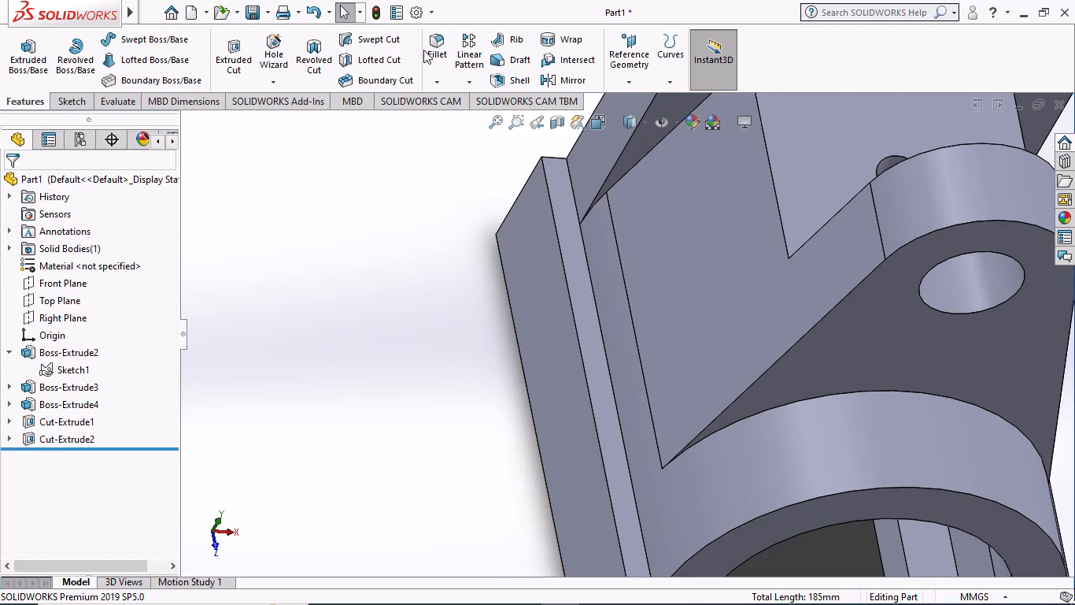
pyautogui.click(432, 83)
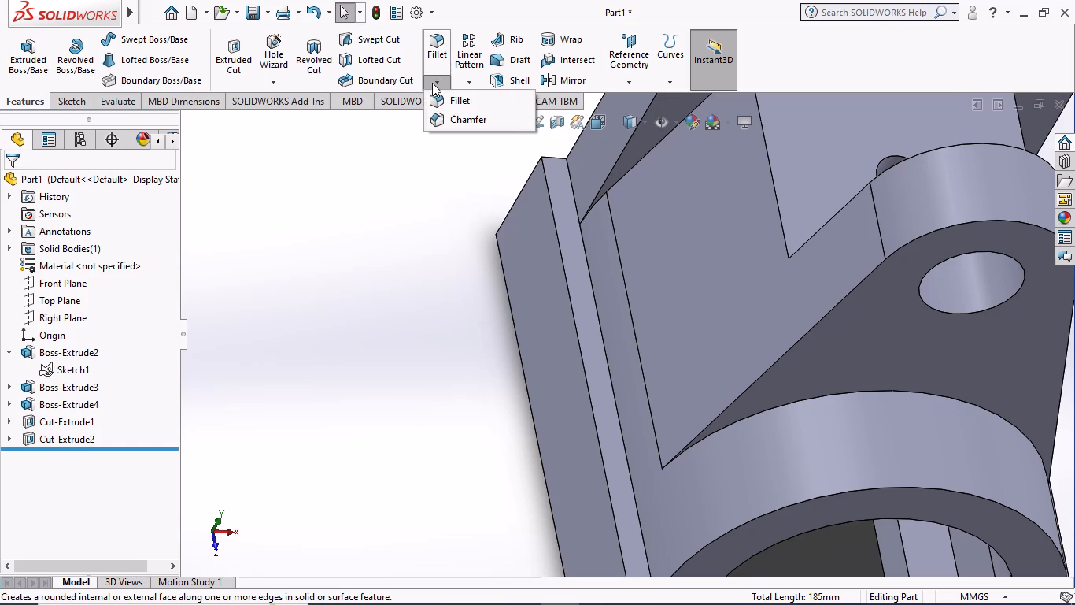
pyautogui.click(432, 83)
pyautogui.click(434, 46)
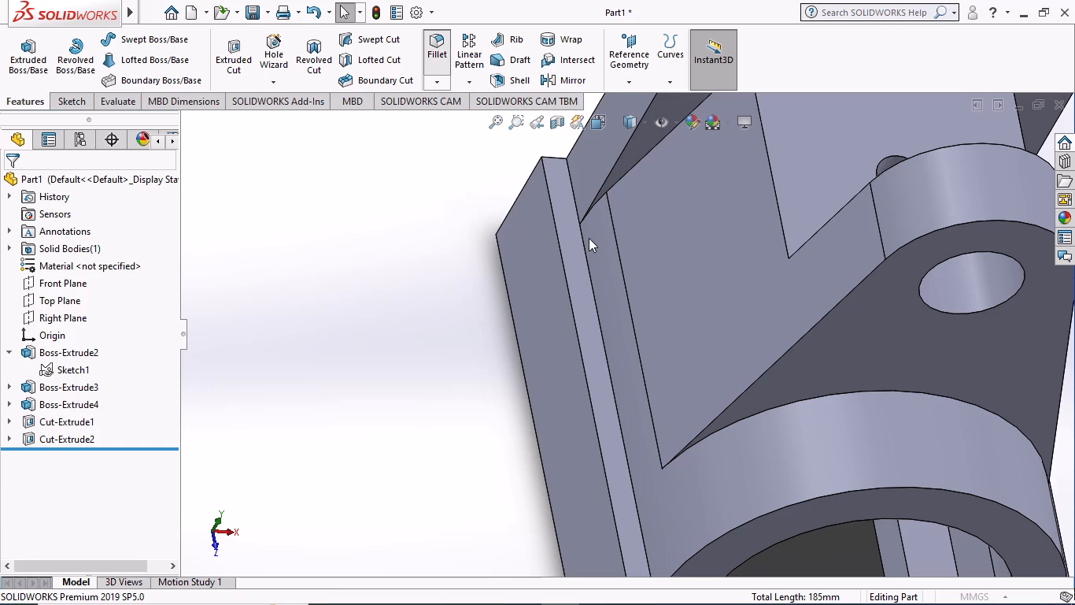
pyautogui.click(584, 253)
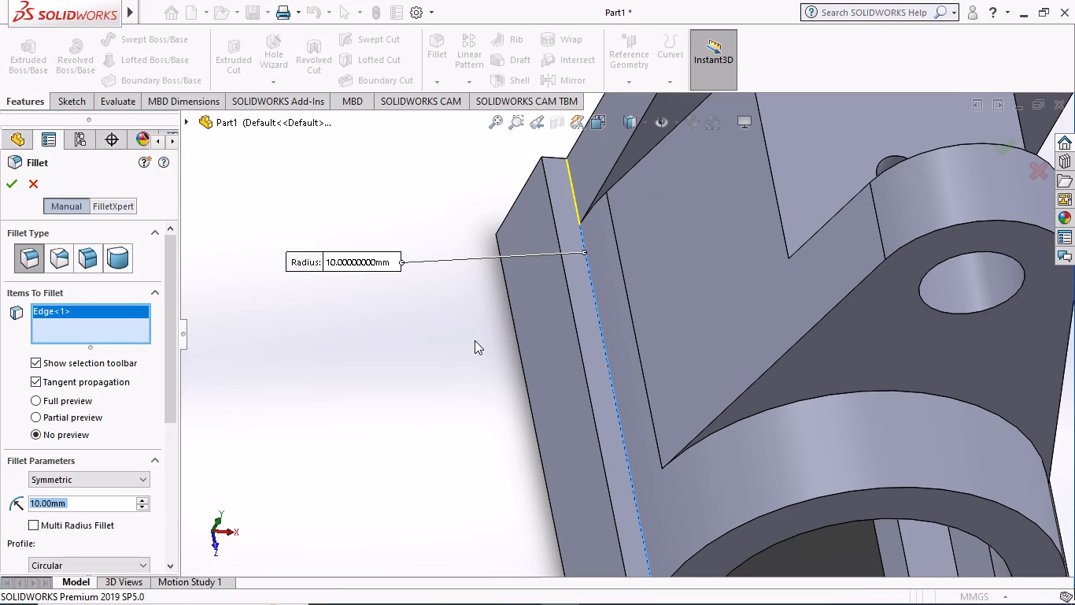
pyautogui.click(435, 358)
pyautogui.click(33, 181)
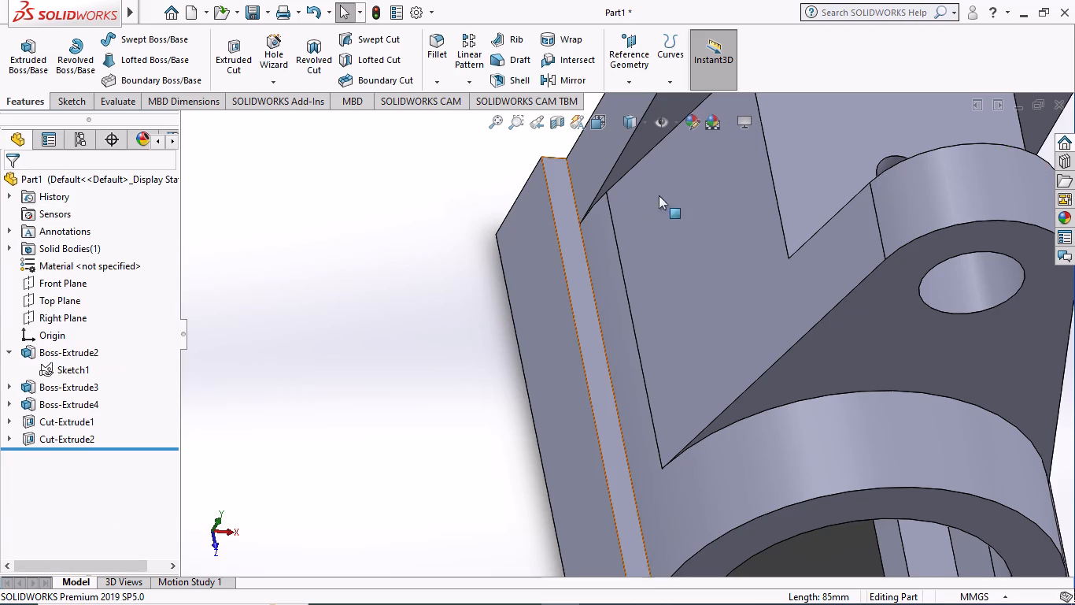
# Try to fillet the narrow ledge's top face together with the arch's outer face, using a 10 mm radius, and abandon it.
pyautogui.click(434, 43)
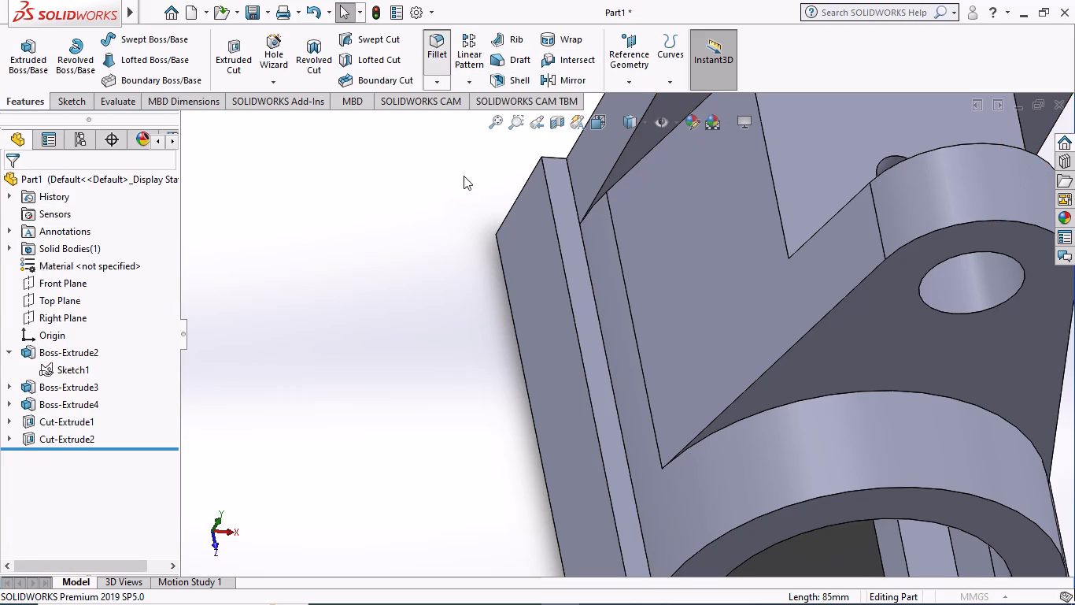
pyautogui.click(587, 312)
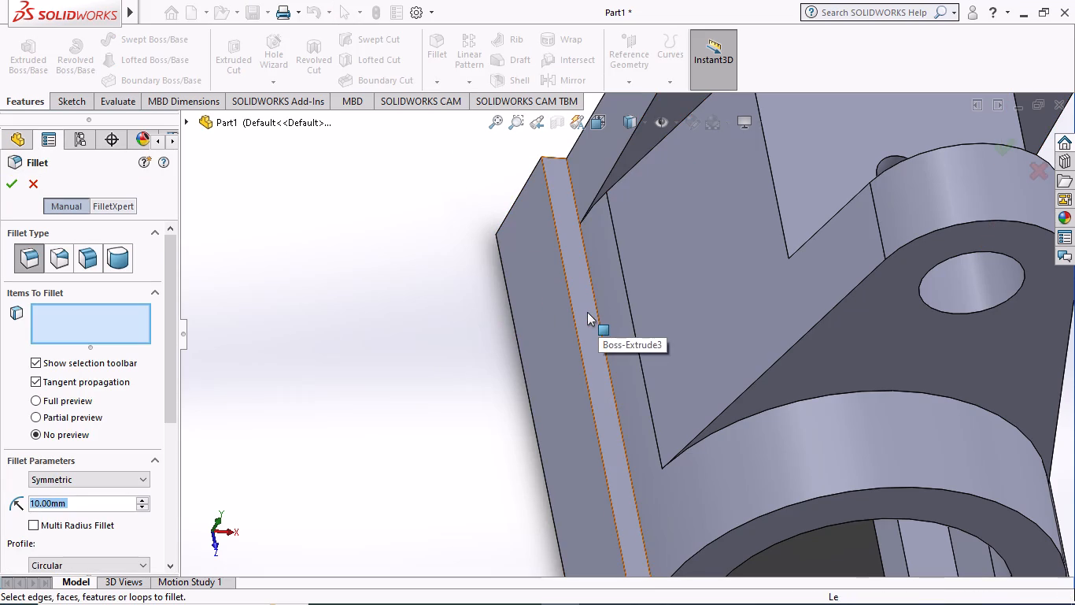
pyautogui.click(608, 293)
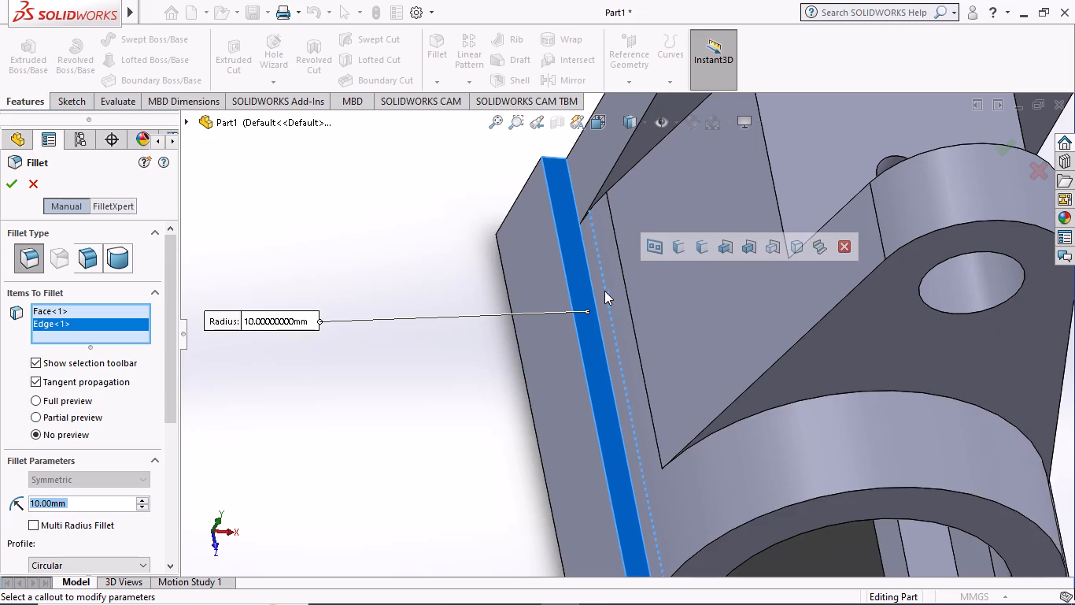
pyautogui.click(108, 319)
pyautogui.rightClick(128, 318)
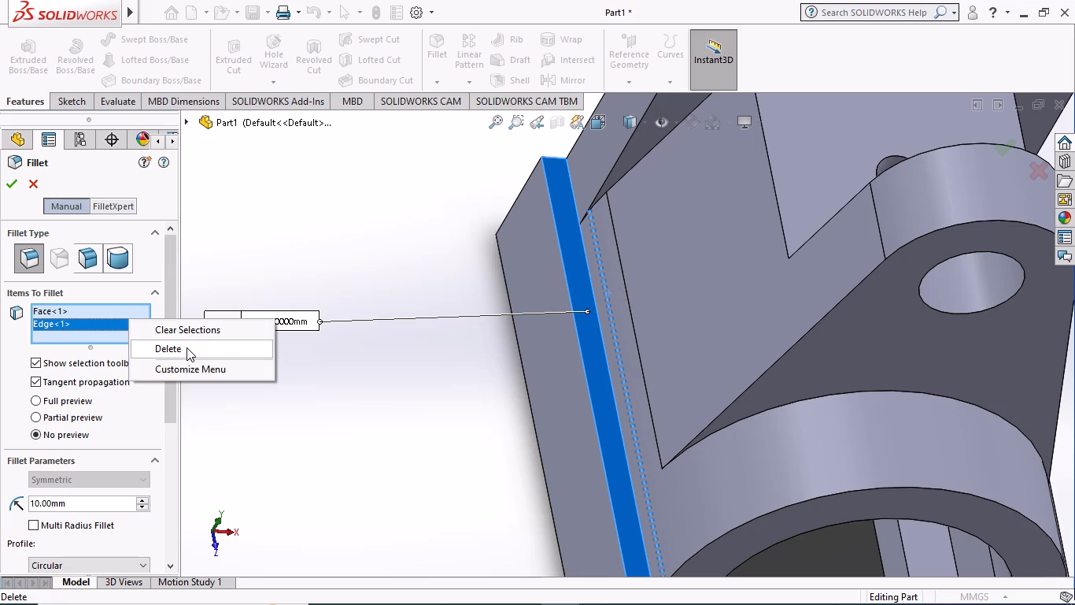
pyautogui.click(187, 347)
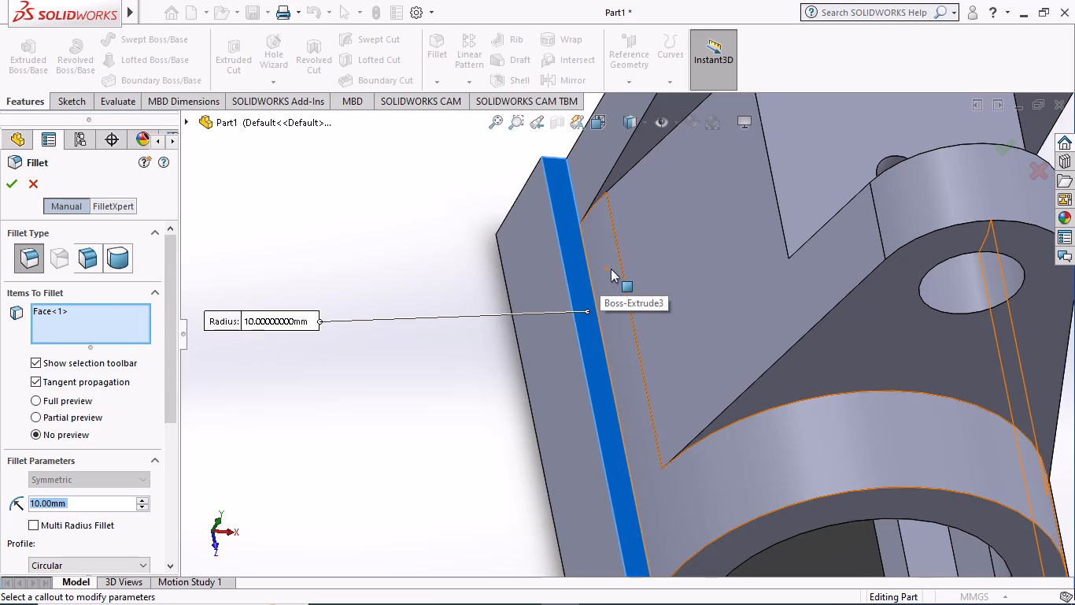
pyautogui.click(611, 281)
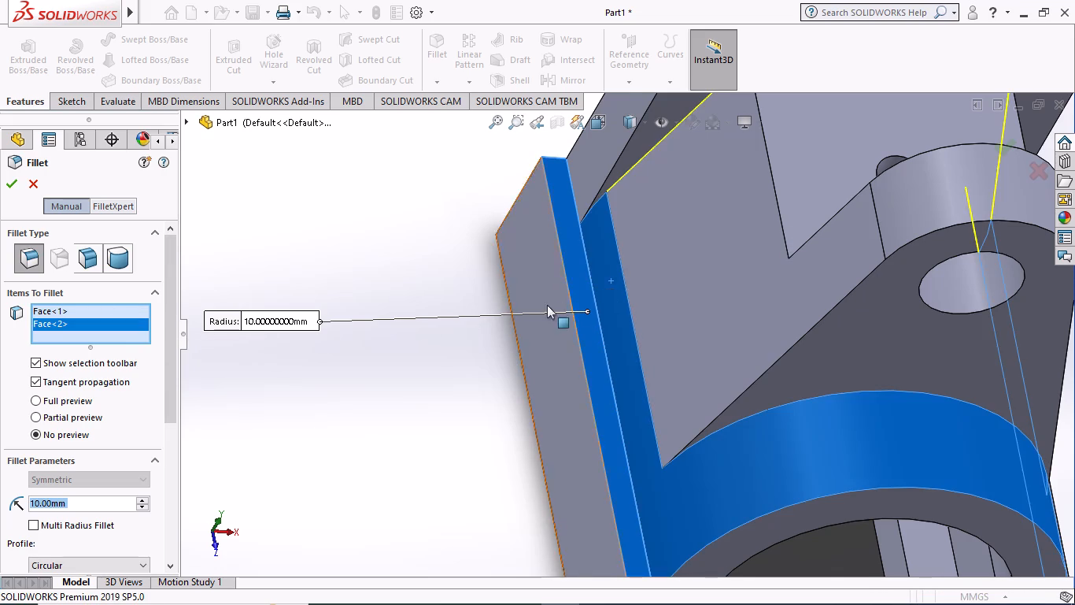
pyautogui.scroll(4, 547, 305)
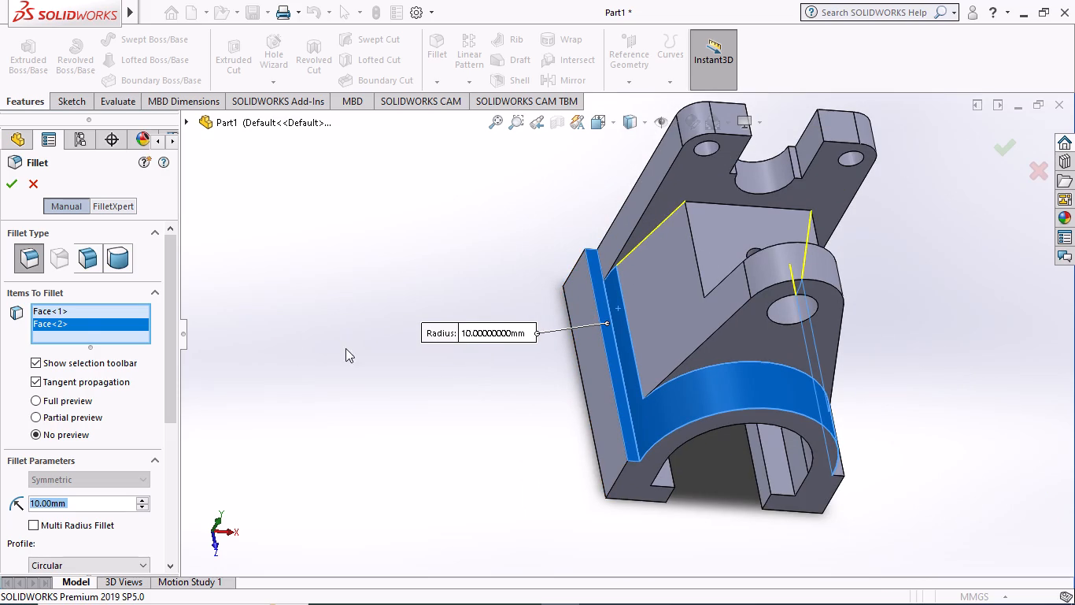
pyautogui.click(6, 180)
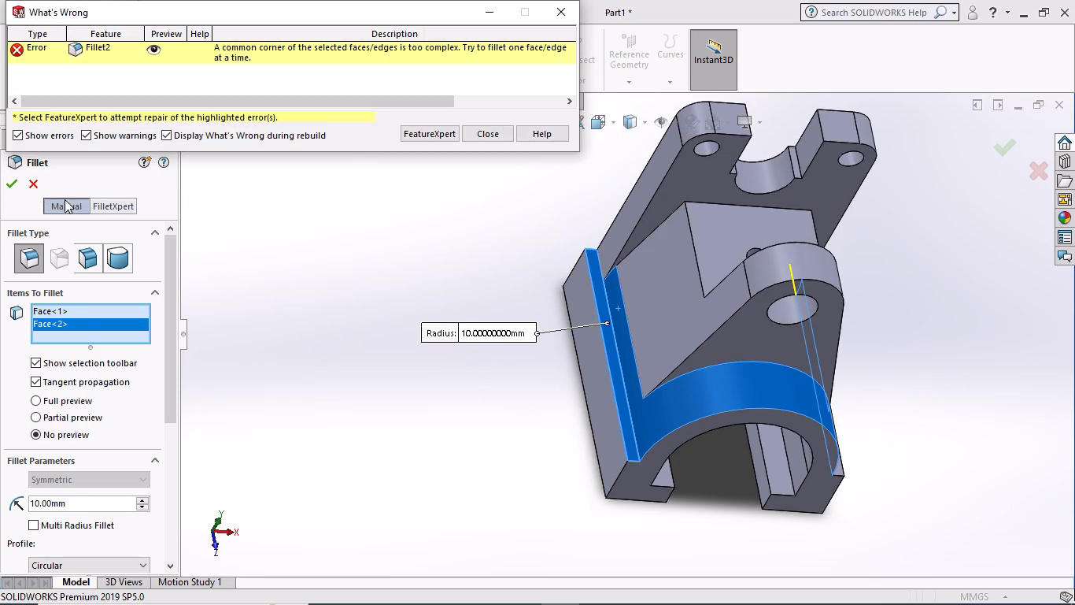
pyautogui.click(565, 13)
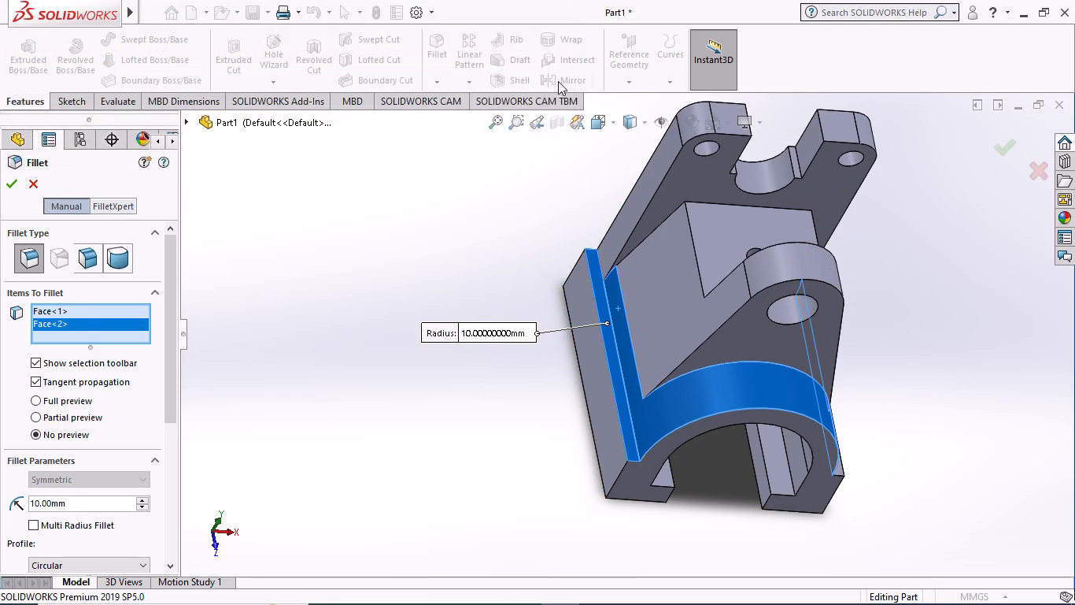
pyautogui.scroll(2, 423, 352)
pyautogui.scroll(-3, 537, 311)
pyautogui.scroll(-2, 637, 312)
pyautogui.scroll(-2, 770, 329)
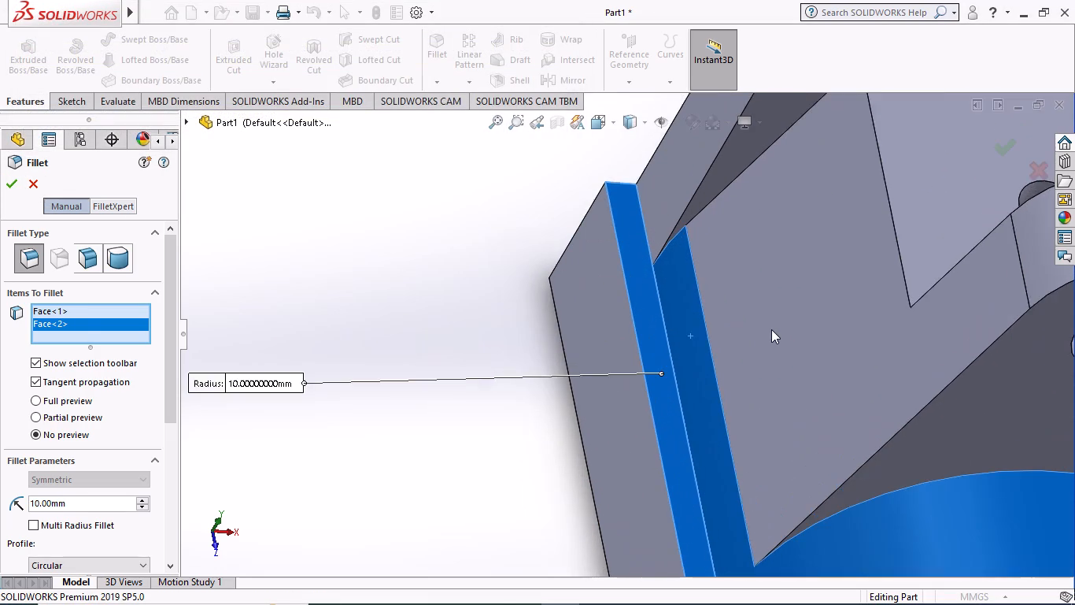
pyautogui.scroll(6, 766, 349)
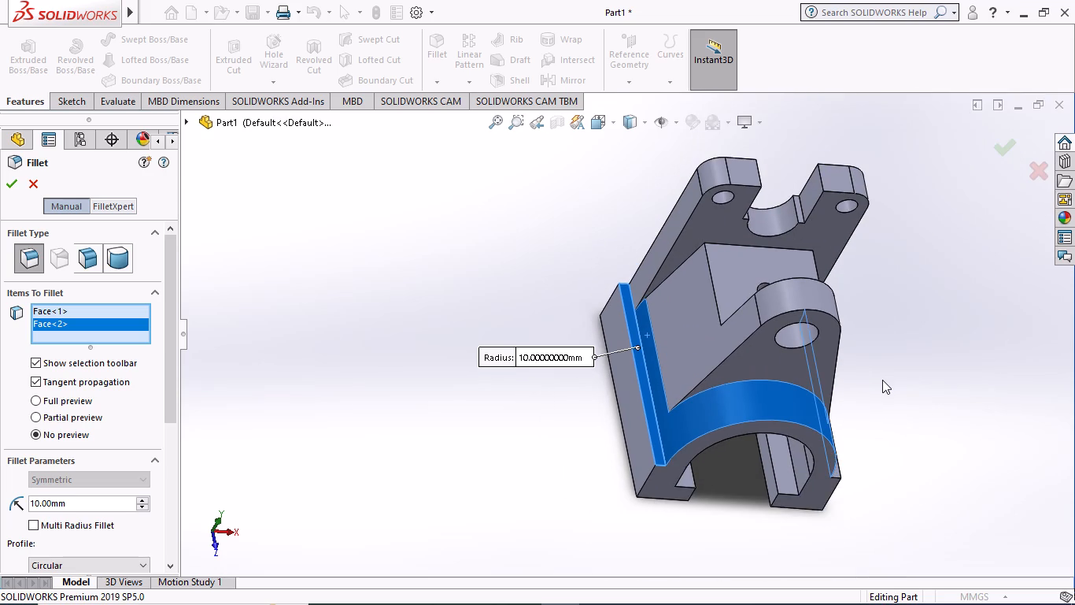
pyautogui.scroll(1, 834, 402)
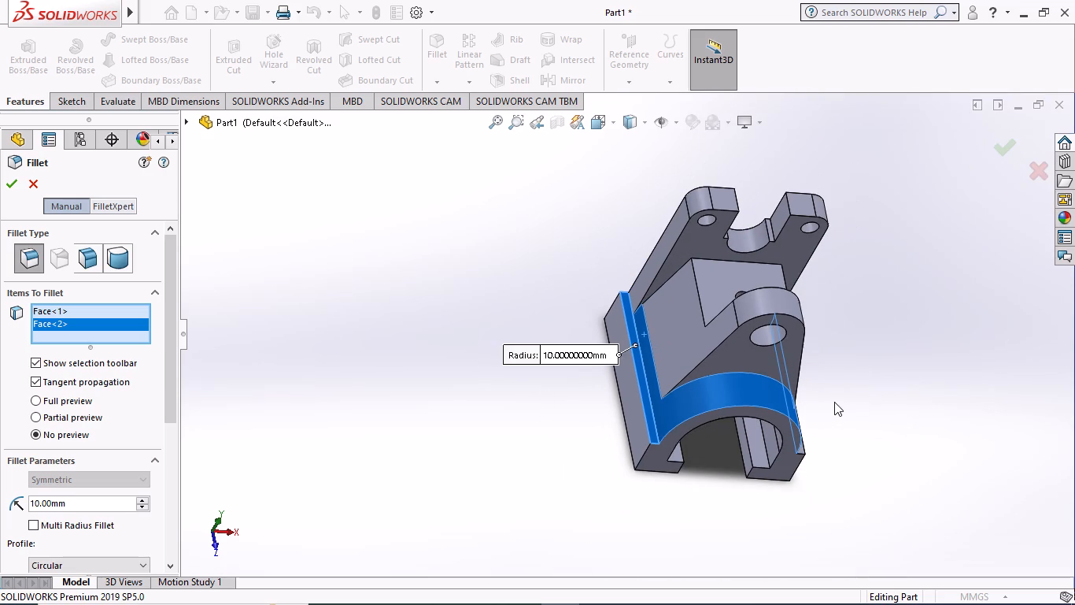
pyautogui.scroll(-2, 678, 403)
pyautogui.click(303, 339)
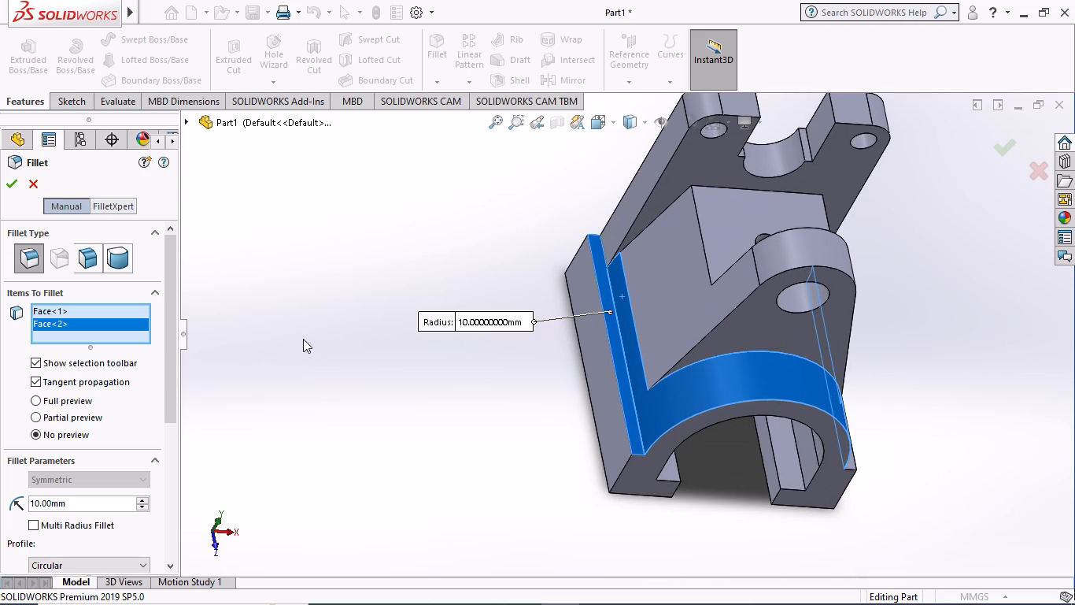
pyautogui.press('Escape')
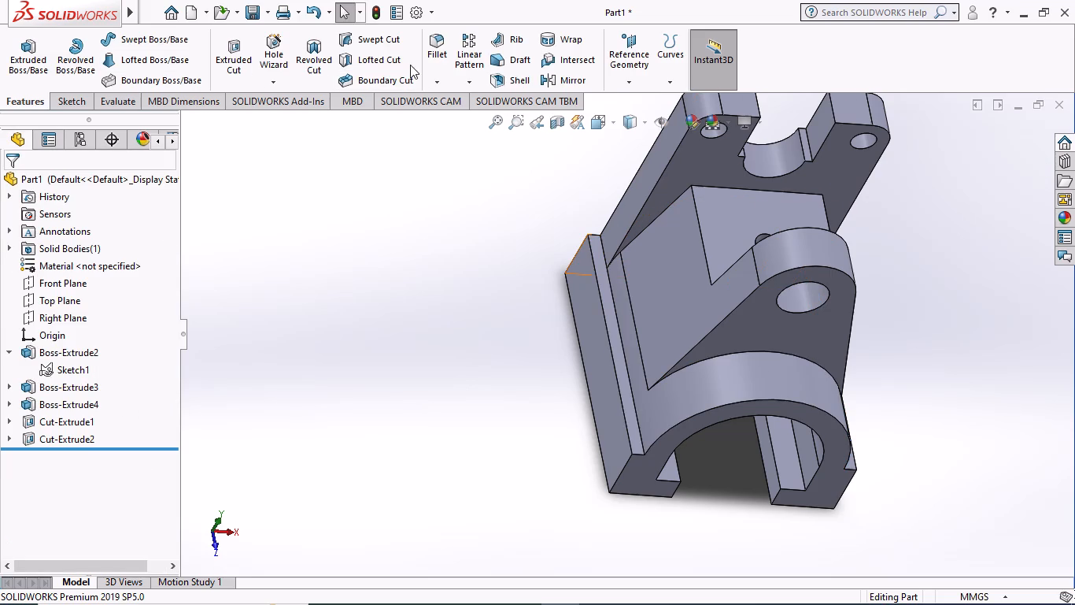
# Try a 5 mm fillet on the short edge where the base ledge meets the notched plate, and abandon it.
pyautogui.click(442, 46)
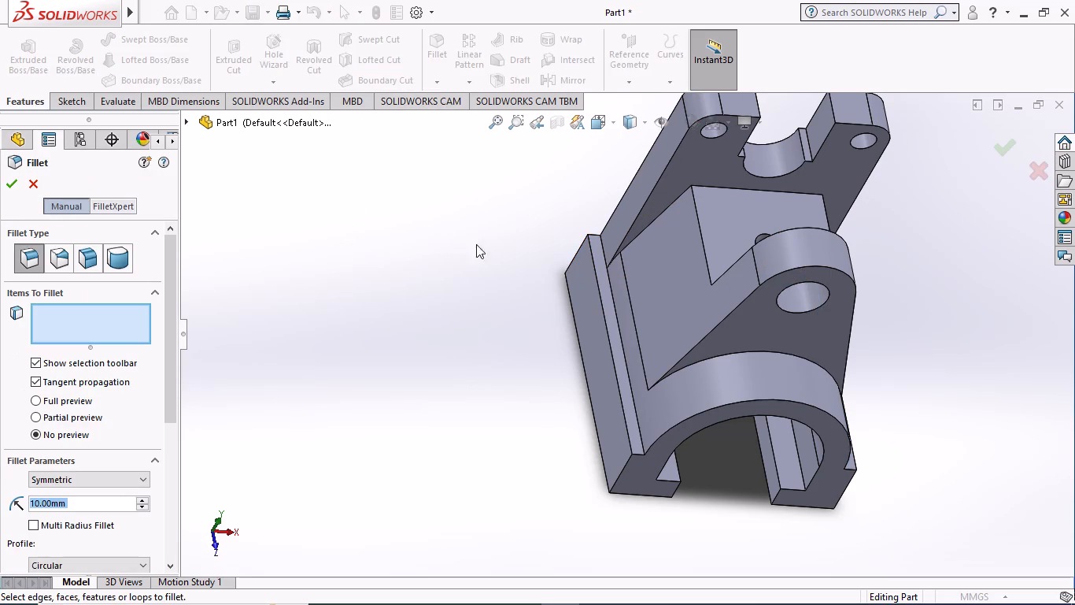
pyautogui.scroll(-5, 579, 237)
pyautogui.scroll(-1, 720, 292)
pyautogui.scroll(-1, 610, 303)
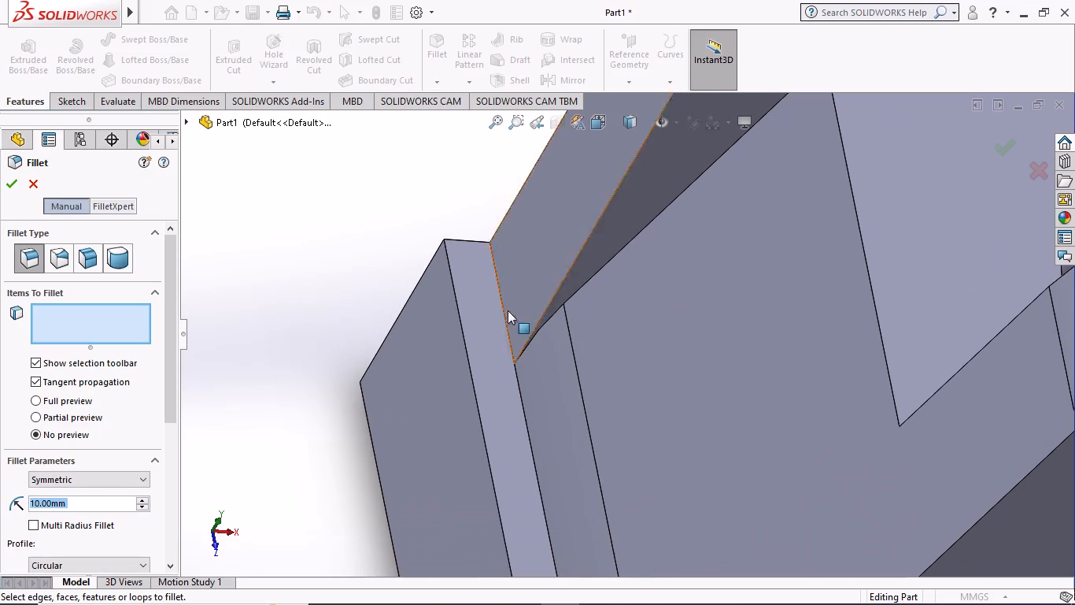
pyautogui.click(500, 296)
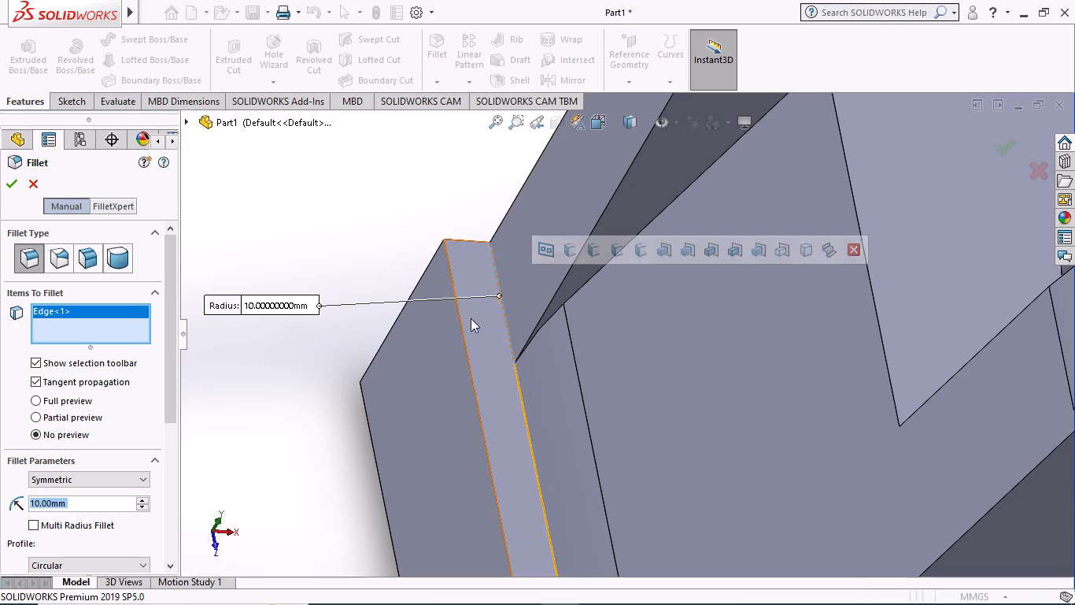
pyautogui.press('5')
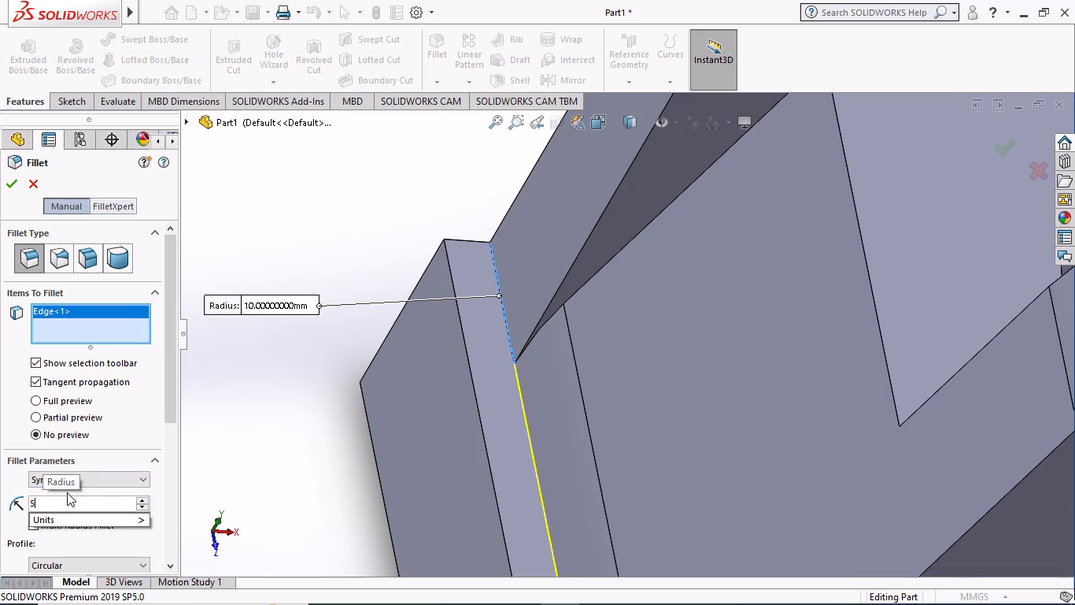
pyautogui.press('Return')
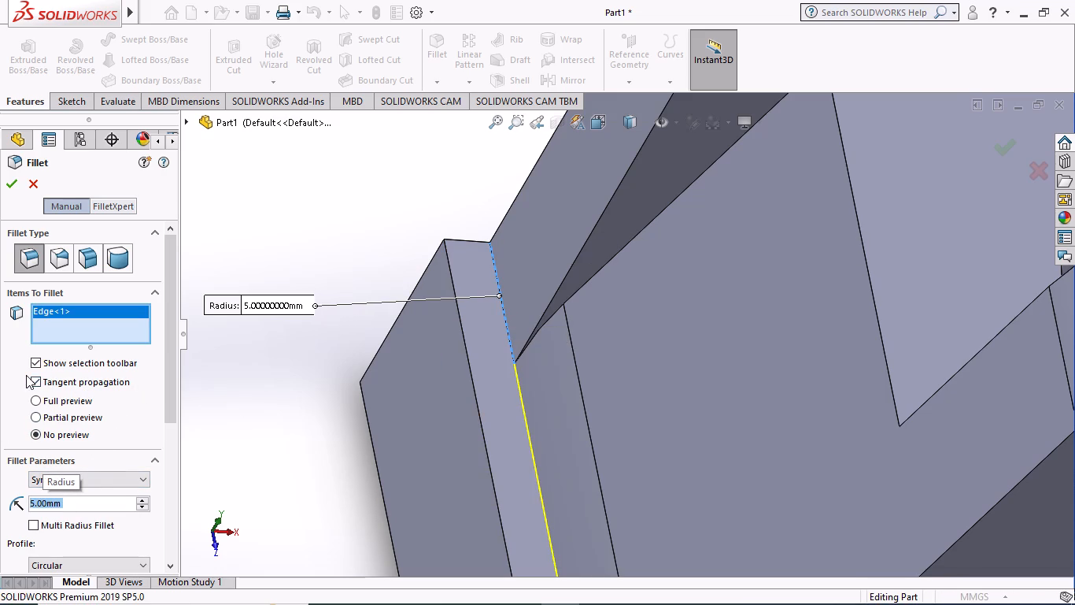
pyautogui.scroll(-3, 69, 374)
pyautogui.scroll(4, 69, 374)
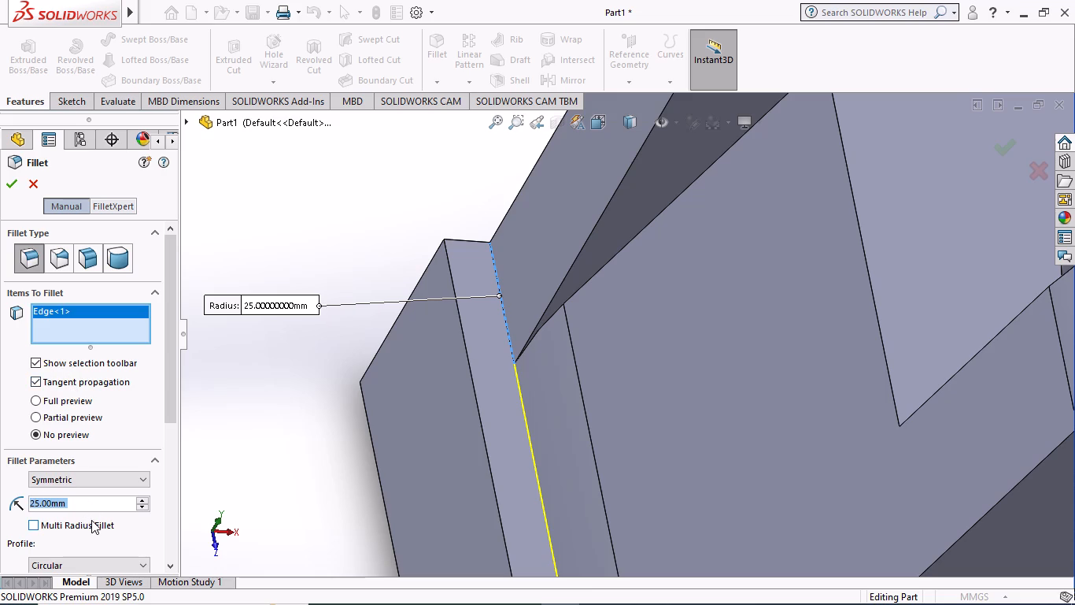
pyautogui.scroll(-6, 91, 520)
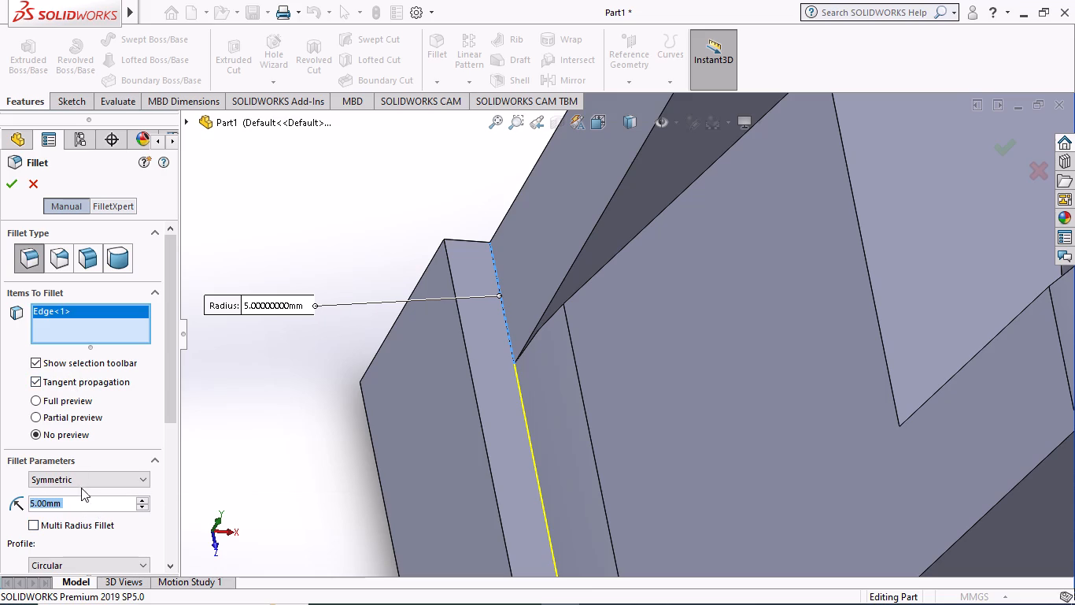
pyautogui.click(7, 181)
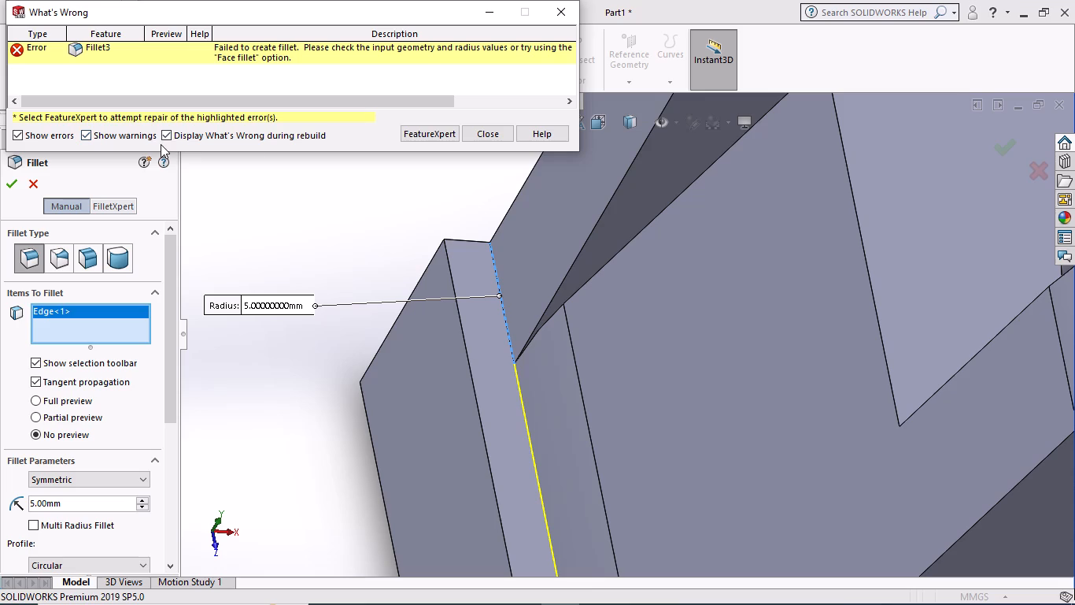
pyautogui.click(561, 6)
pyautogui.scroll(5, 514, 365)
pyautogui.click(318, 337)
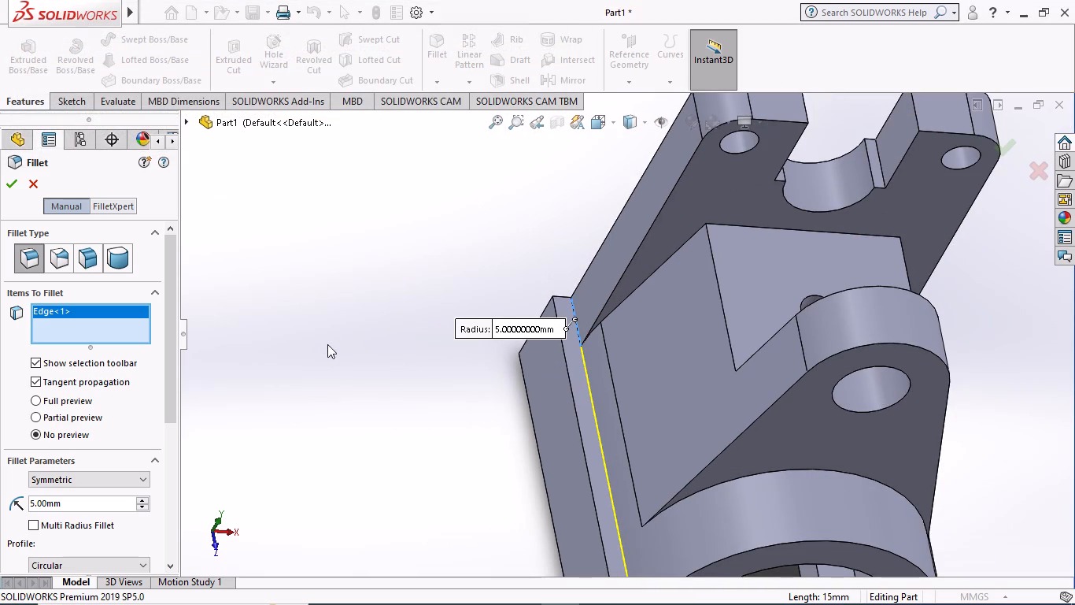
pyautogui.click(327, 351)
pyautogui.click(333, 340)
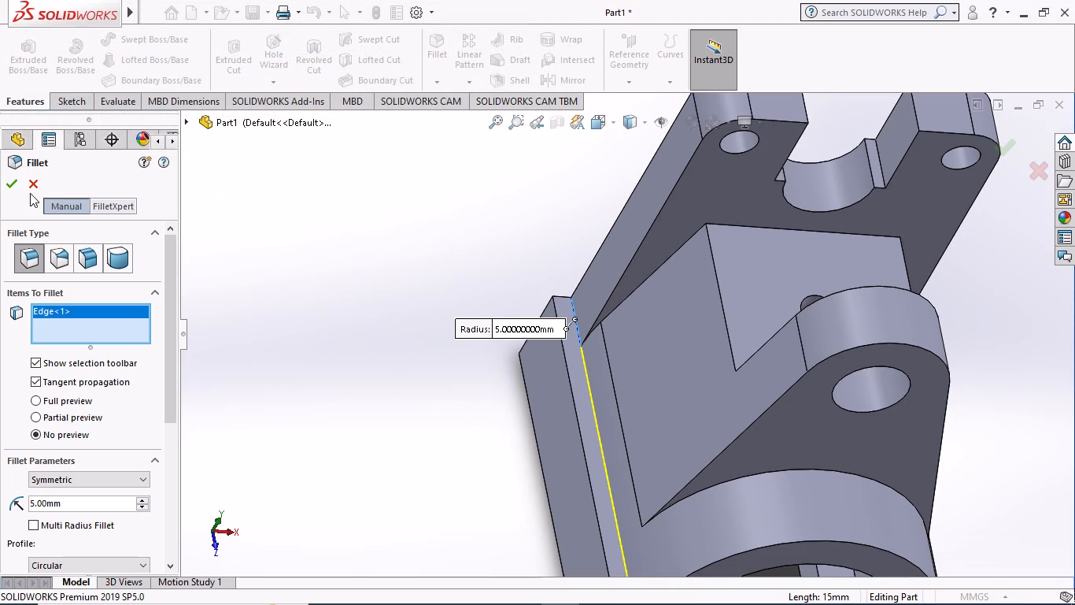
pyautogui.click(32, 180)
# Examine the whole bracket from the front, back and sides, including the ledges, arch, support and notched plate.
pyautogui.scroll(3, 195, 297)
pyautogui.scroll(1, 371, 352)
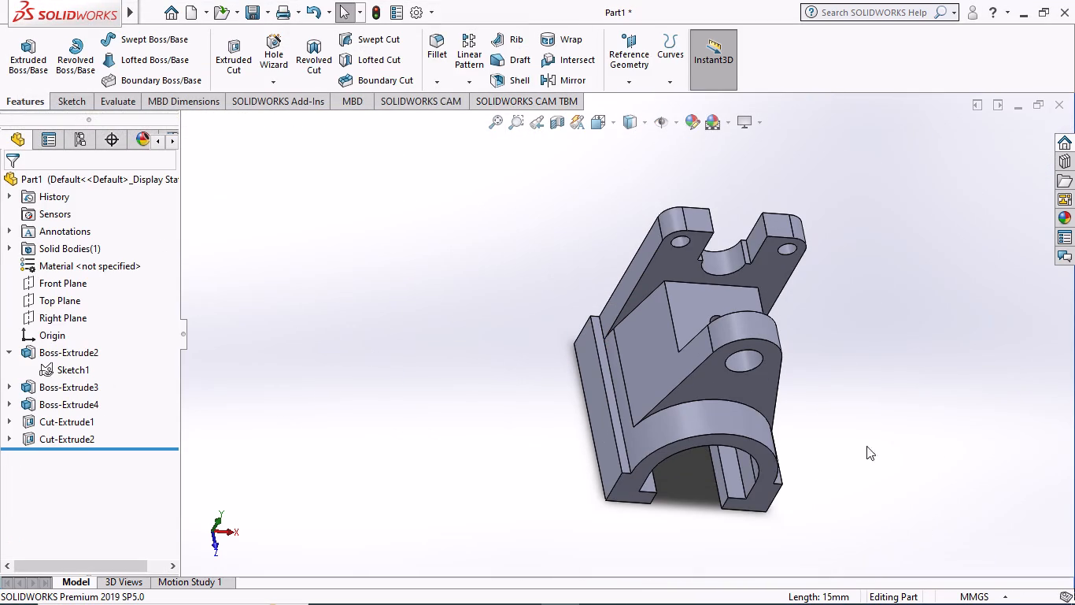
pyautogui.scroll(-3, 883, 427)
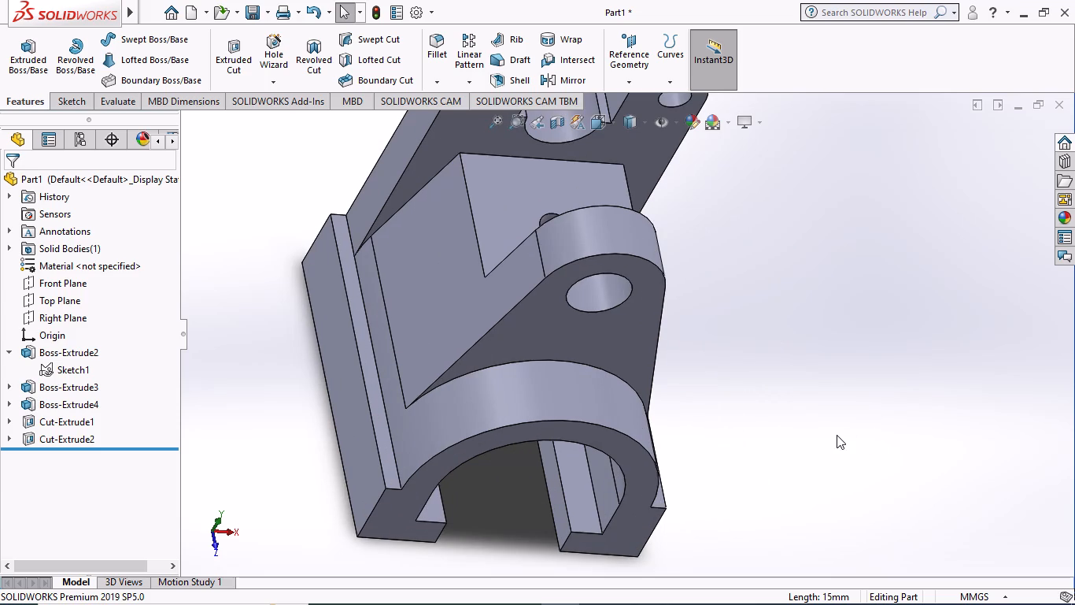
pyautogui.scroll(3, 831, 436)
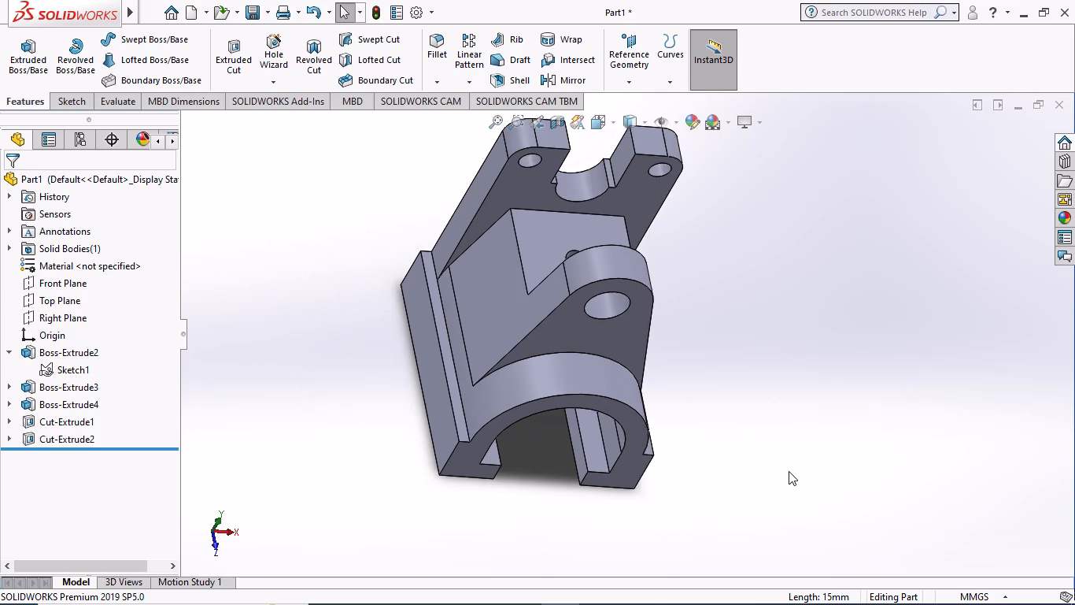
pyautogui.scroll(1, 684, 447)
pyautogui.moveTo(684, 447); pyautogui.dragTo(476, 391, button='middle')
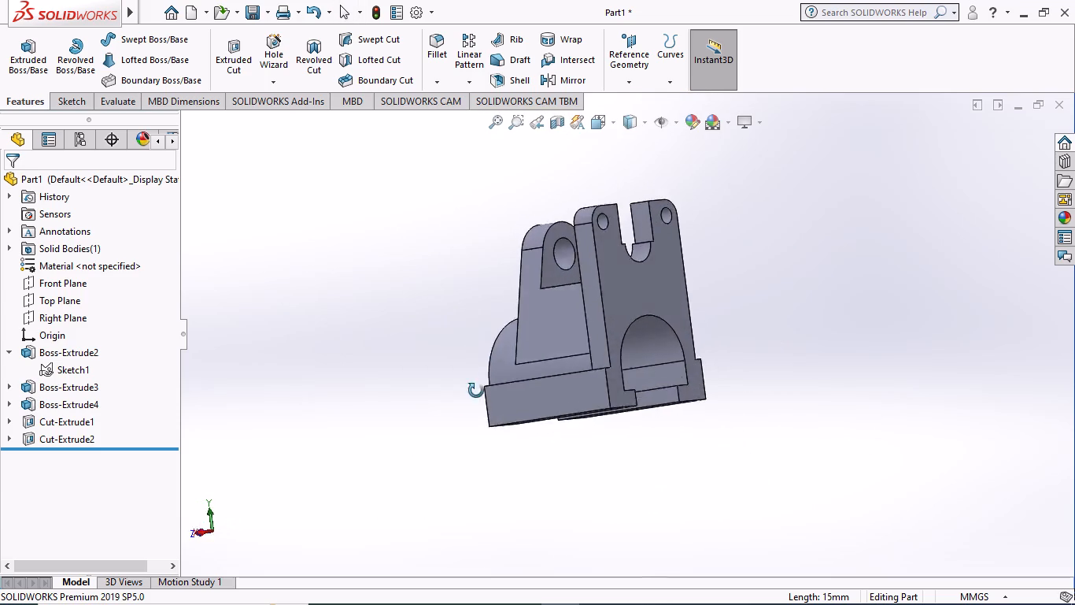
pyautogui.moveTo(476, 391); pyautogui.dragTo(782, 458, button='middle')
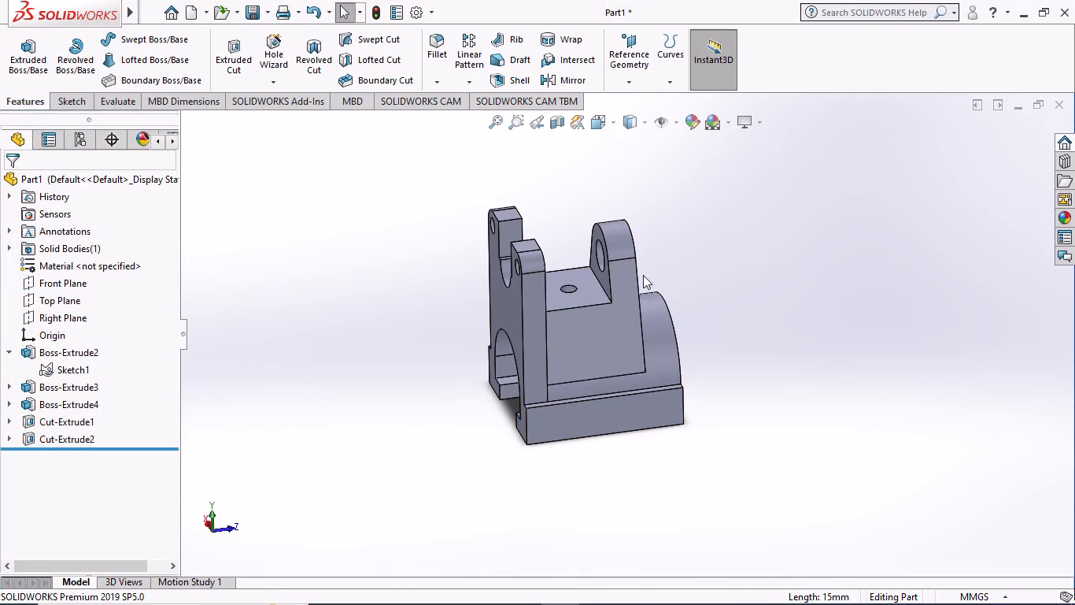
pyautogui.scroll(1, 642, 268)
pyautogui.scroll(-6, 606, 274)
pyautogui.scroll(4, 469, 376)
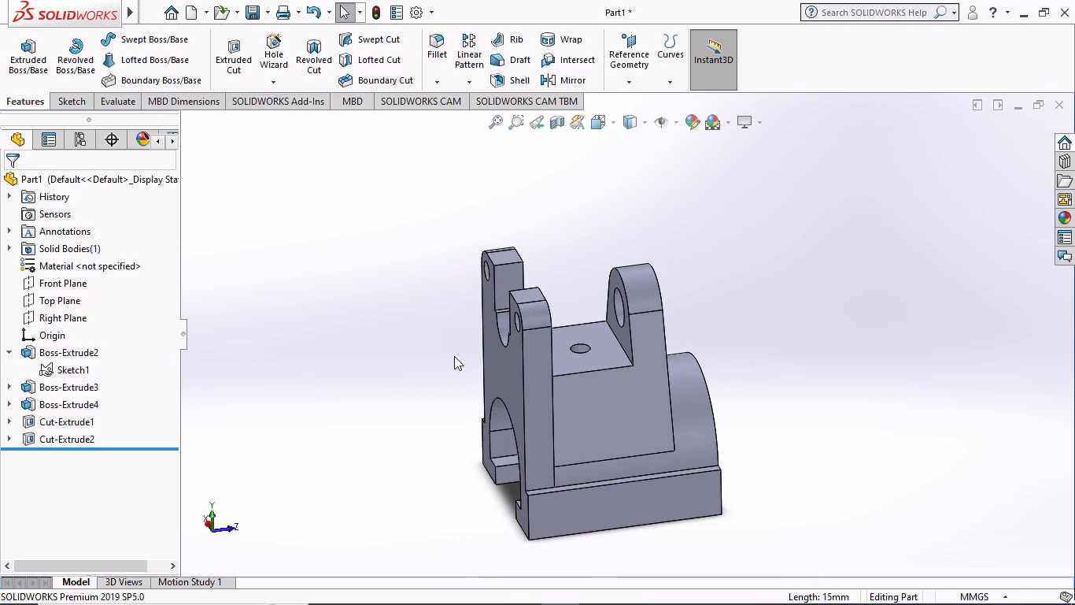
pyautogui.moveTo(458, 356); pyautogui.dragTo(727, 500, button='middle')
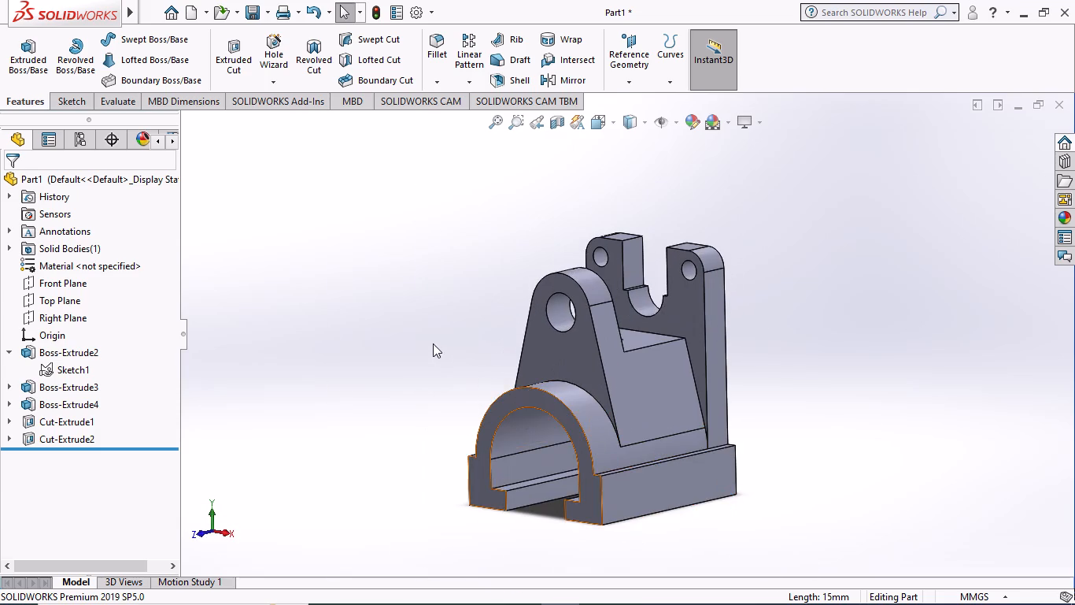
pyautogui.moveTo(433, 343); pyautogui.dragTo(823, 392, button='middle')
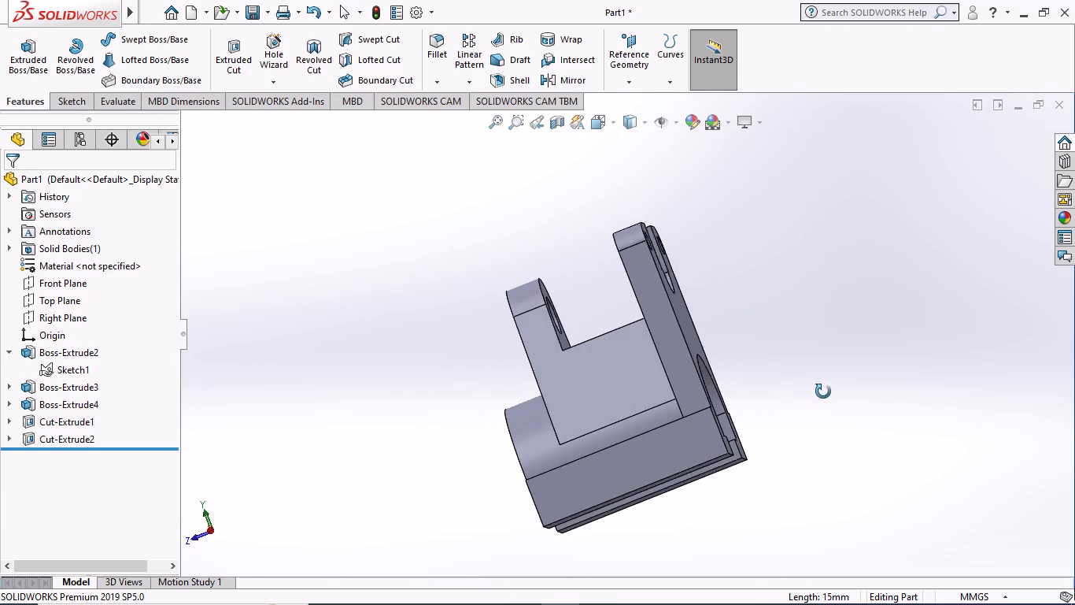
pyautogui.moveTo(823, 392); pyautogui.dragTo(829, 391, button='middle')
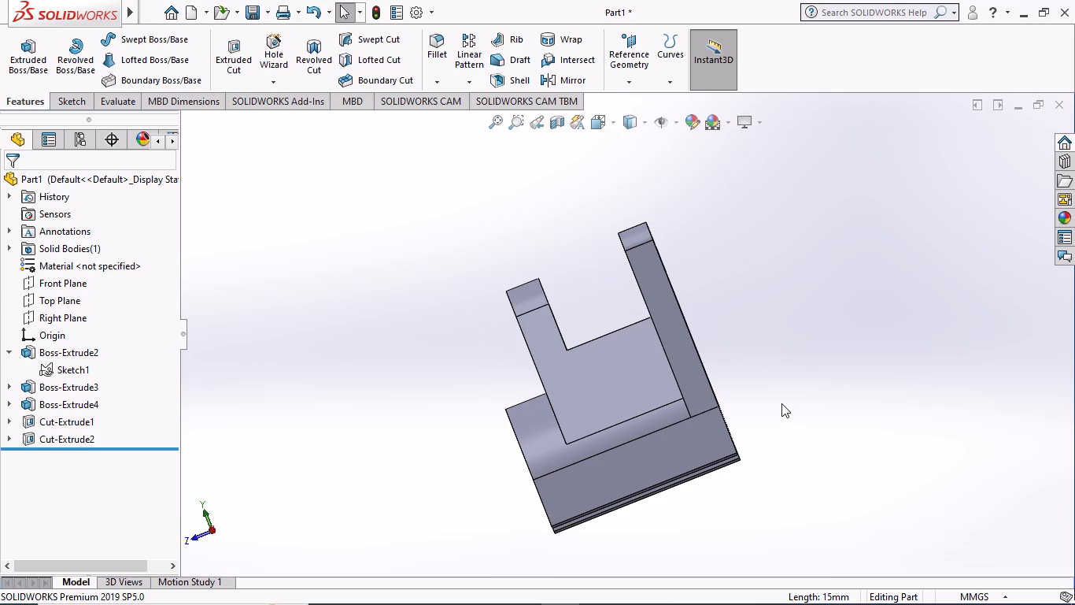
# Save the part to the Desktop under the file name "3d design of mechanical flange".
pyautogui.hotkey('ctrl', 's')
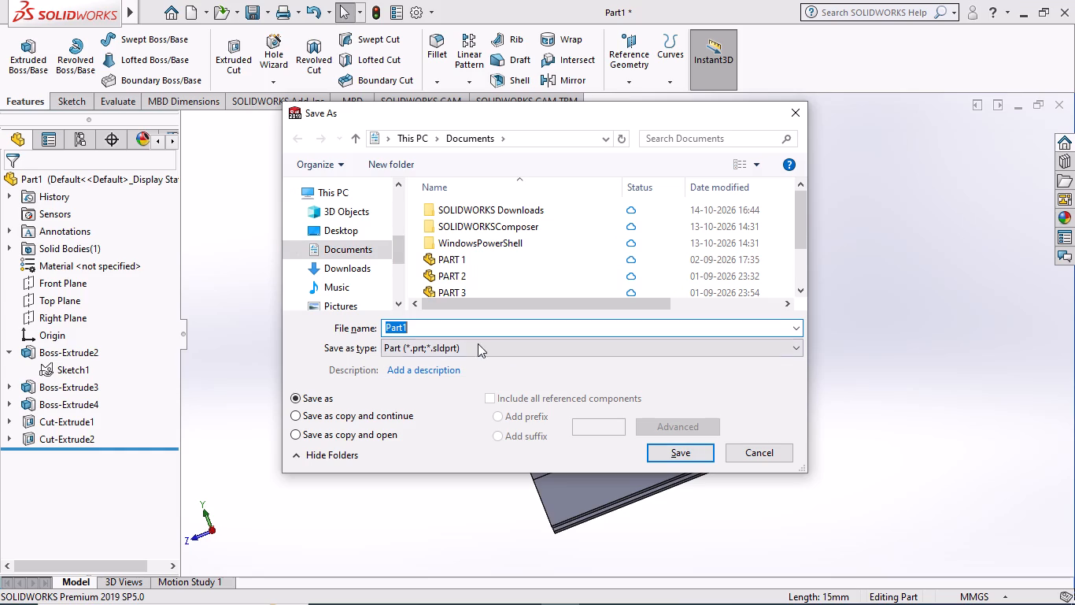
pyautogui.press('BackSpace')
pyautogui.press('3')
pyautogui.write('d')
pyautogui.press('space')
pyautogui.write('design of')
pyautogui.press('space')
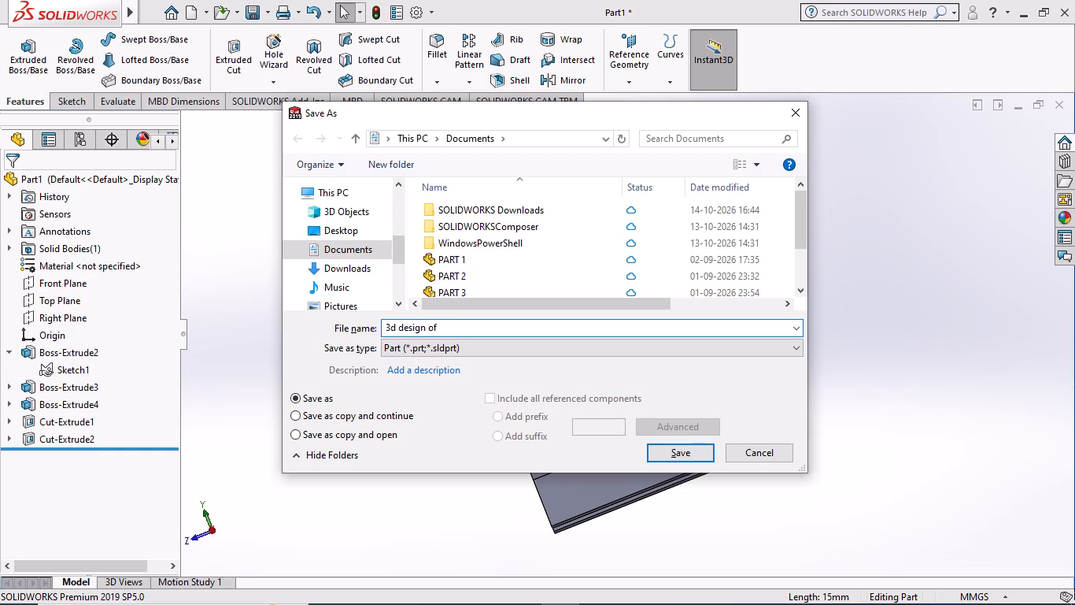
pyautogui.press(',')
pyautogui.press('BackSpace')
pyautogui.write('mechan')
pyautogui.write('iv')
pyautogui.press('BackSpace')
pyautogui.write('cal flange')
pyautogui.scroll(-15, 475, 252)
pyautogui.scroll(4, 486, 253)
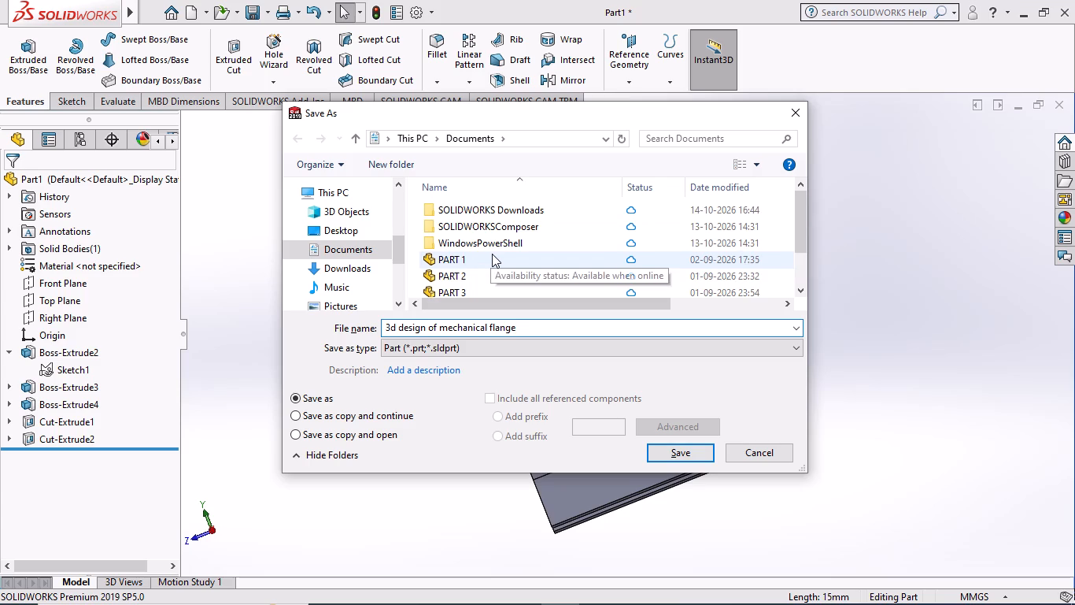
pyautogui.scroll(7, 492, 254)
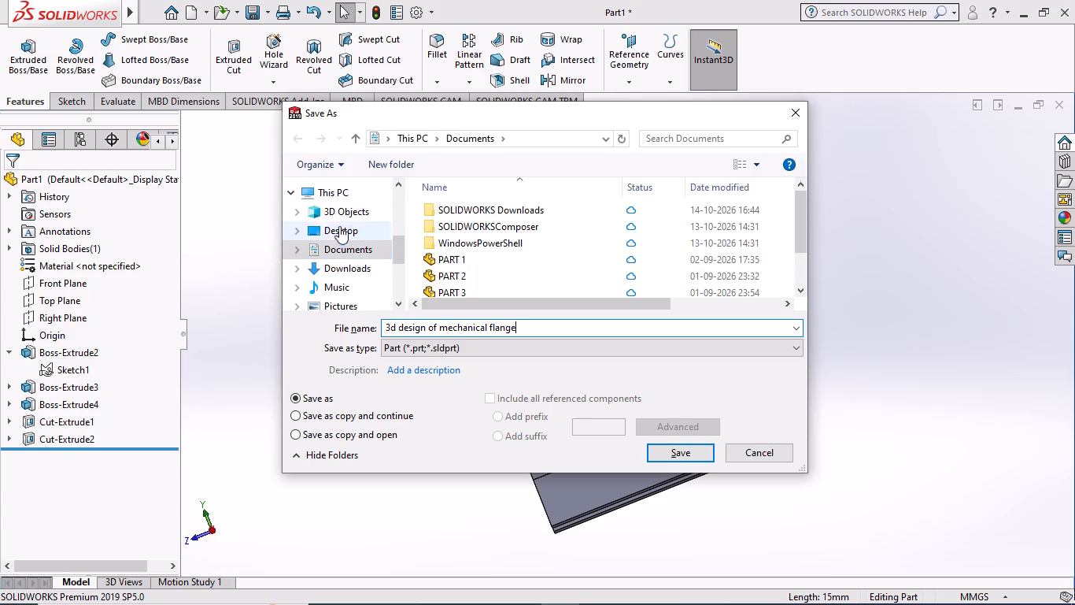
pyautogui.click(334, 232)
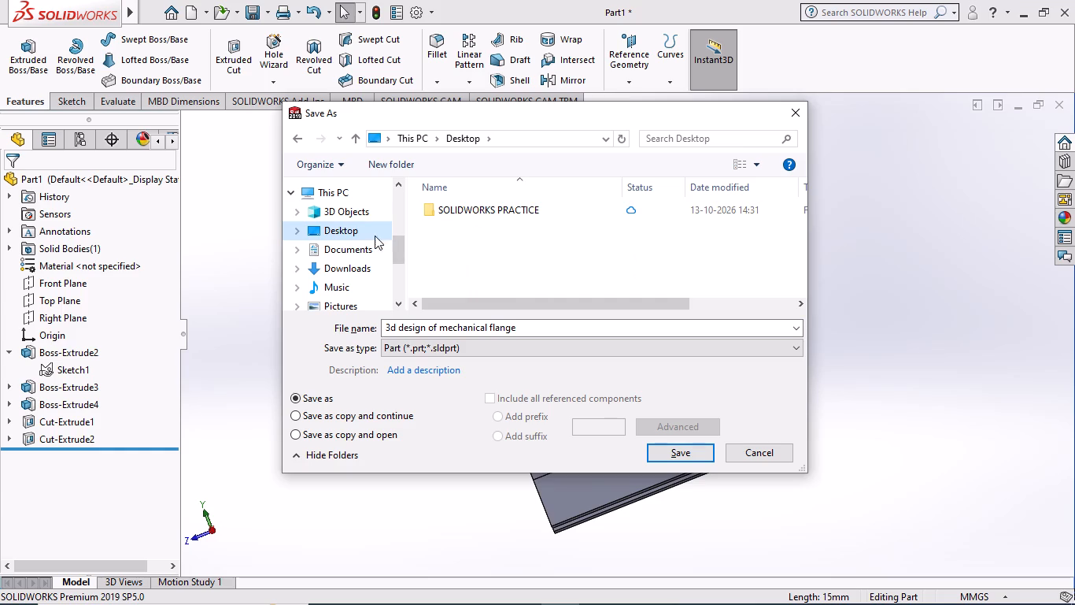
pyautogui.click(695, 453)
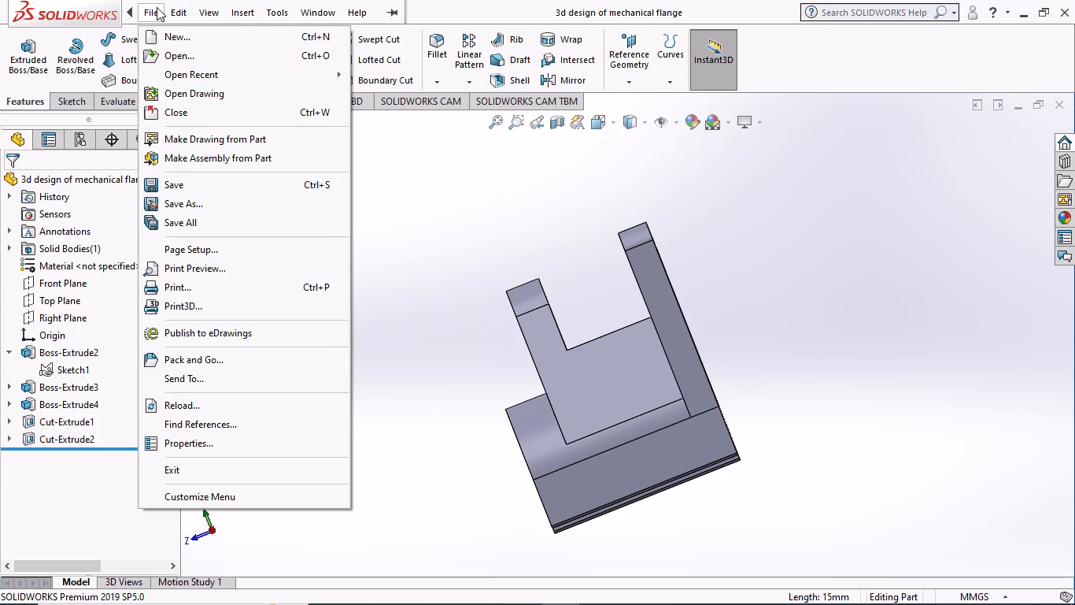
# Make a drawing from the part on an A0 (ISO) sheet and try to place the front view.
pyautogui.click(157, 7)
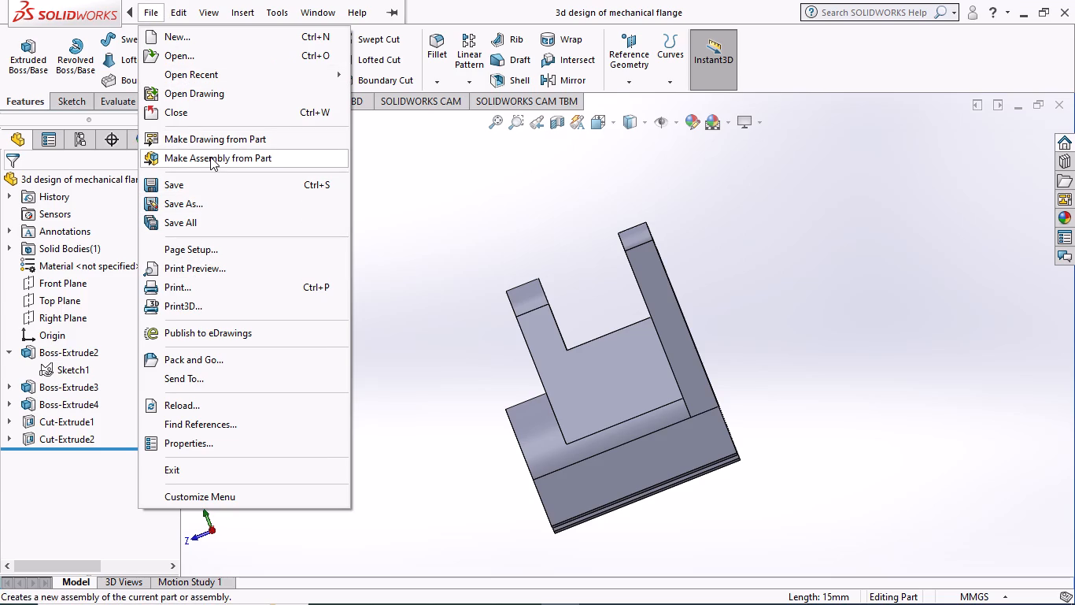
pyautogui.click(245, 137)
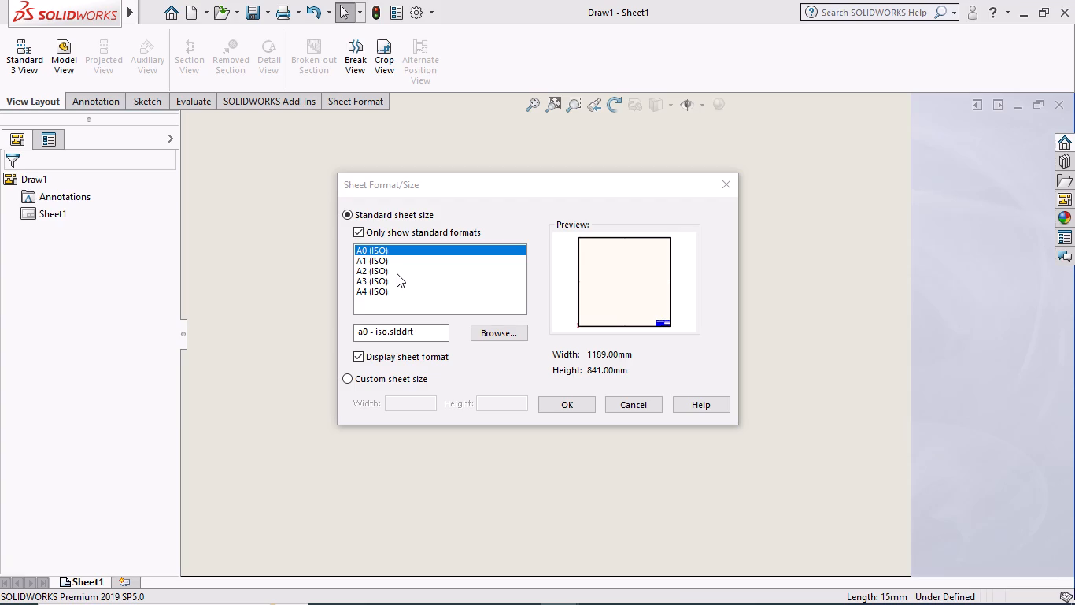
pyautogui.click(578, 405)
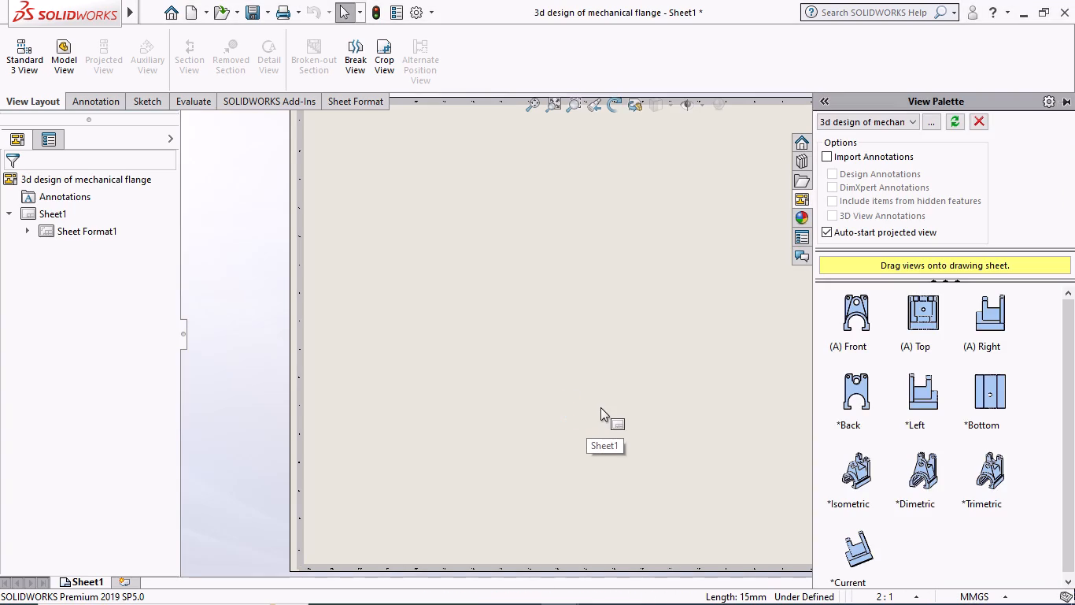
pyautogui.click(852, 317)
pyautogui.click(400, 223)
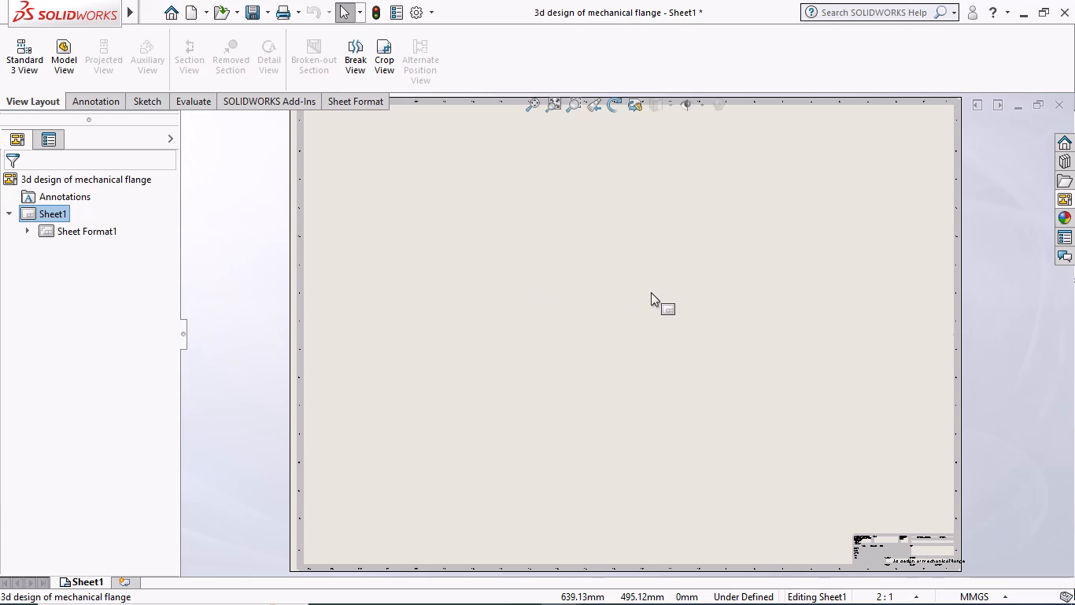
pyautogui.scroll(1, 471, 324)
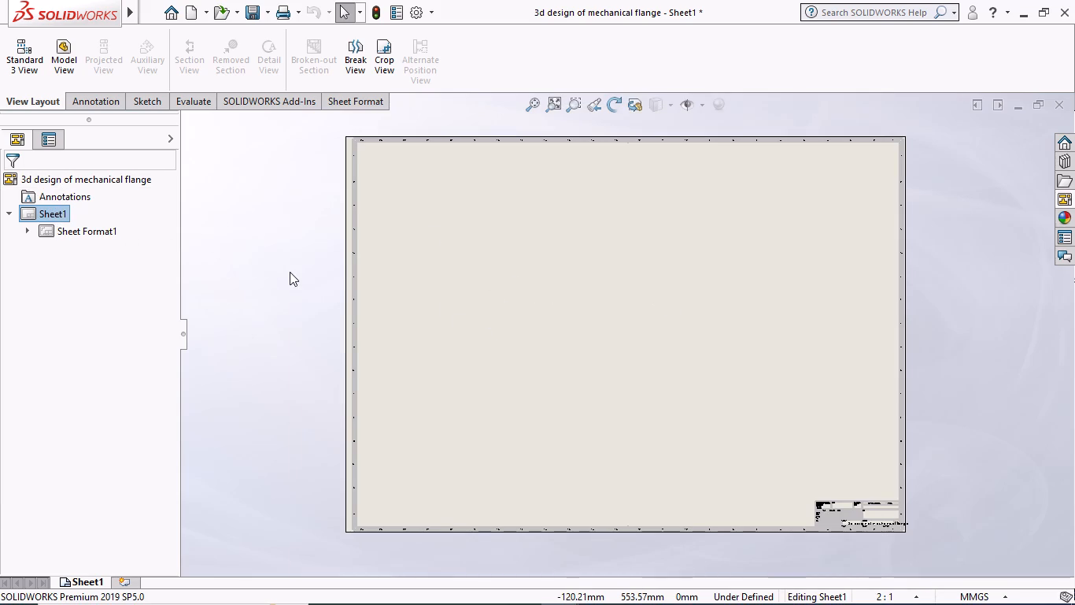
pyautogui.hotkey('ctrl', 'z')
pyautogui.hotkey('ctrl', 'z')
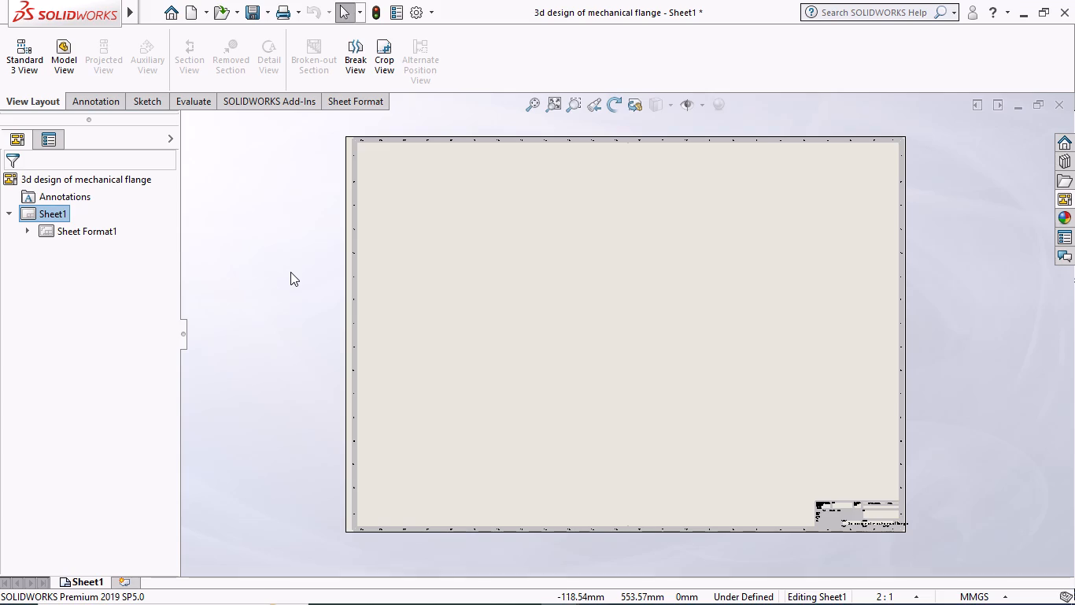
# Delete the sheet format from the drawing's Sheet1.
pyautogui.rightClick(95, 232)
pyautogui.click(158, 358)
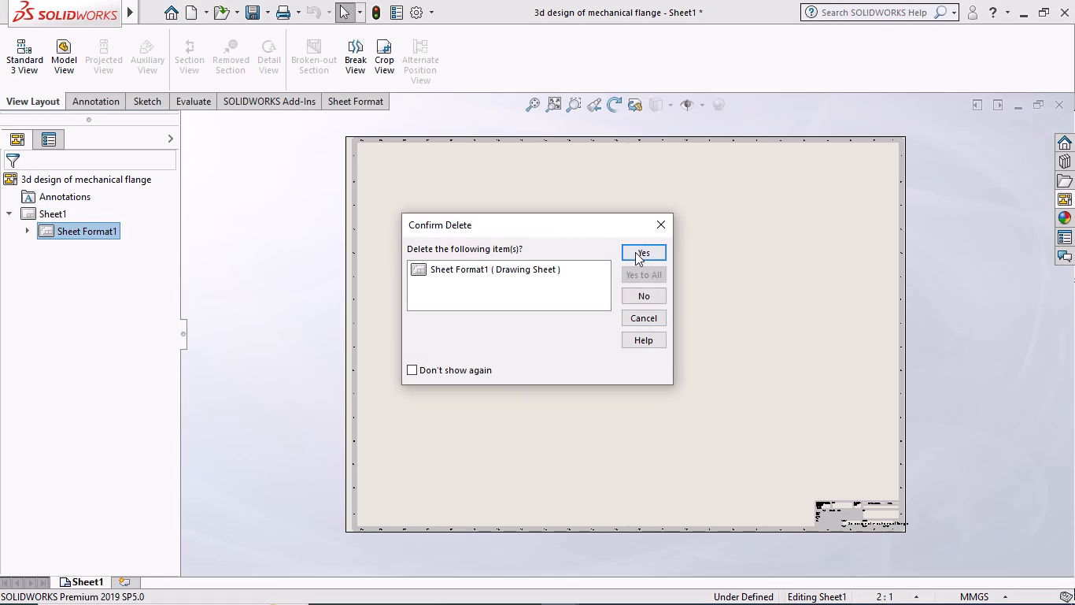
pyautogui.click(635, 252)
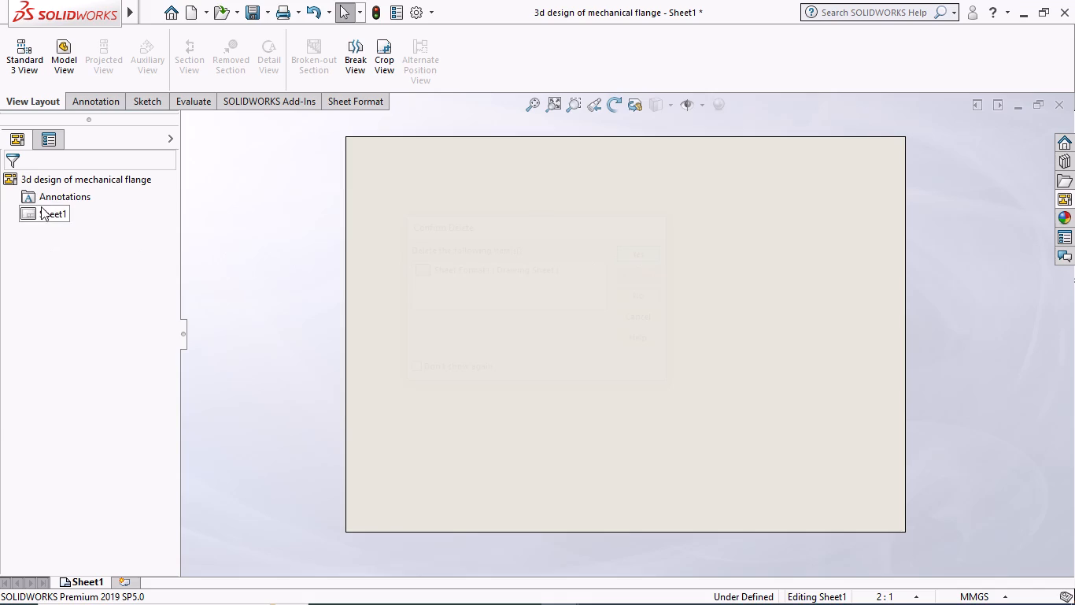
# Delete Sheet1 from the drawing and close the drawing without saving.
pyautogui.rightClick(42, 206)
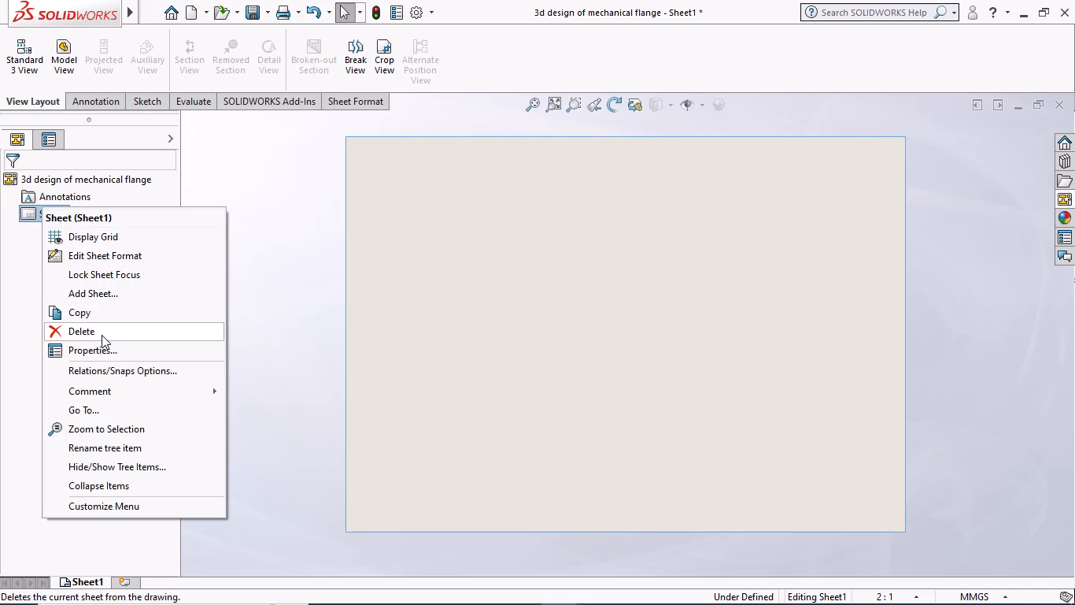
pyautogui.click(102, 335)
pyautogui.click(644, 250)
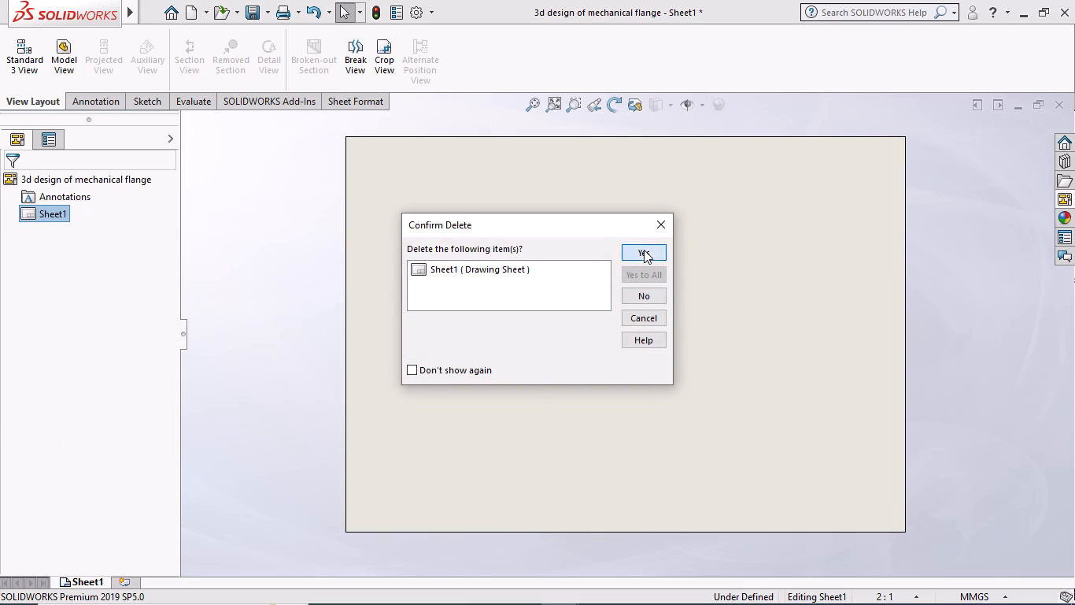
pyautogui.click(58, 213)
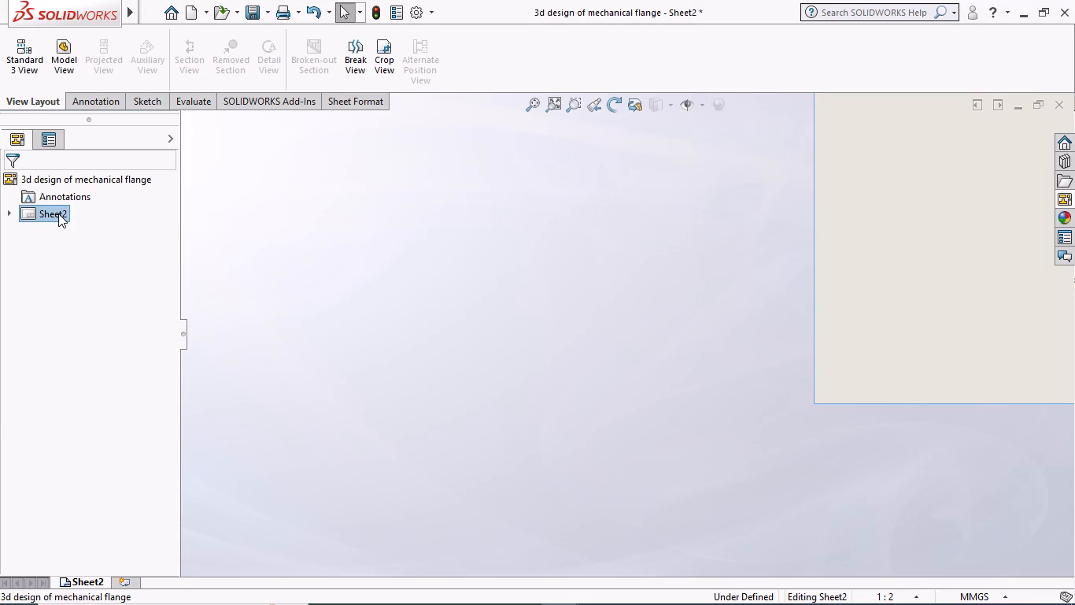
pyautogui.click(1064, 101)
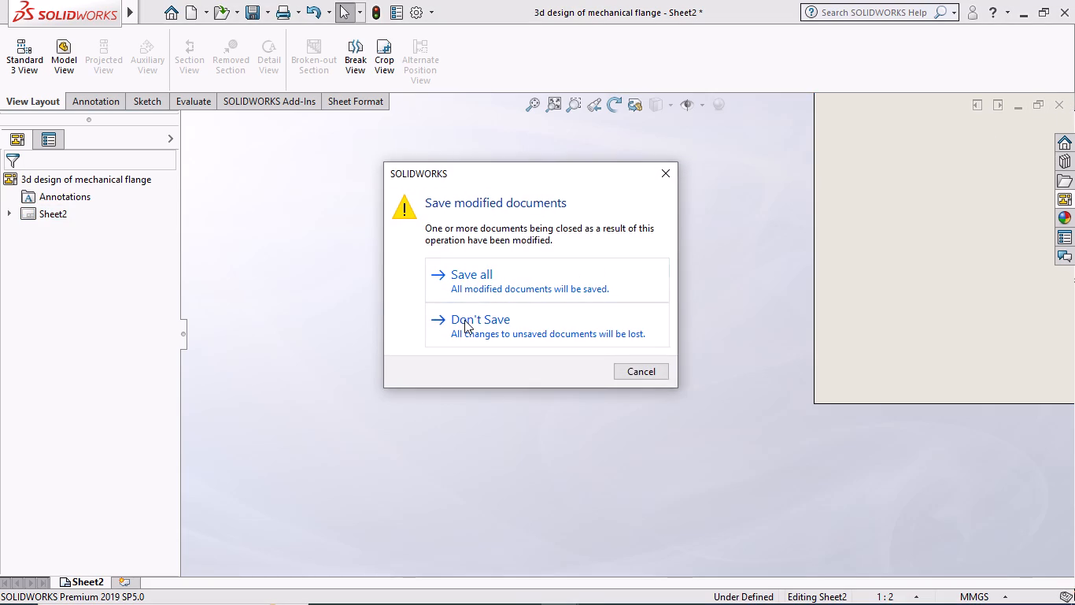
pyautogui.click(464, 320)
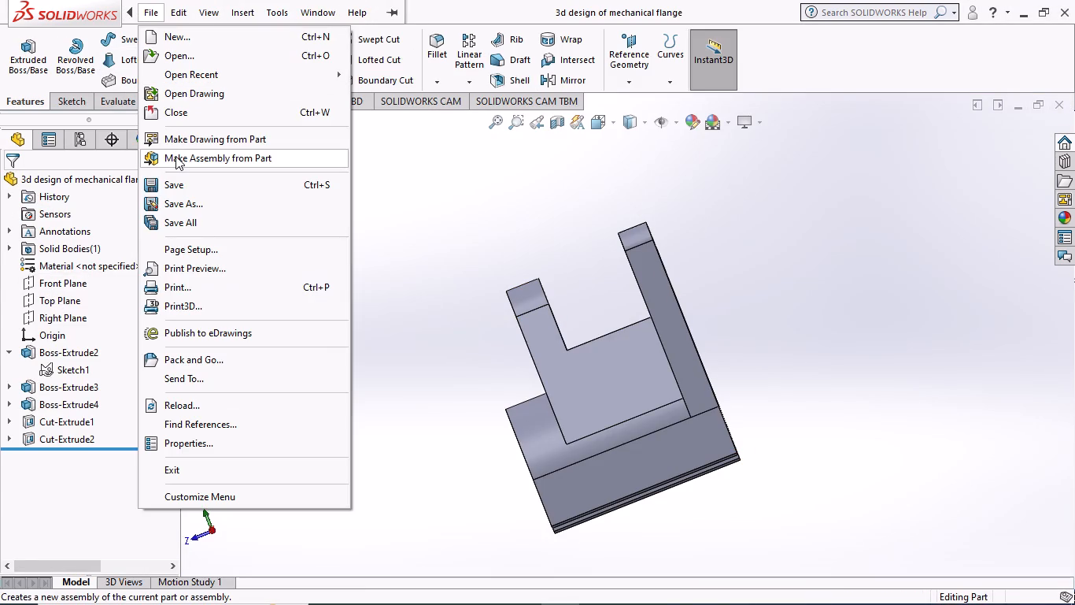
# Make a new drawing from the part on a standard A0 (ISO) sheet with the sheet format displayed.
pyautogui.click(177, 142)
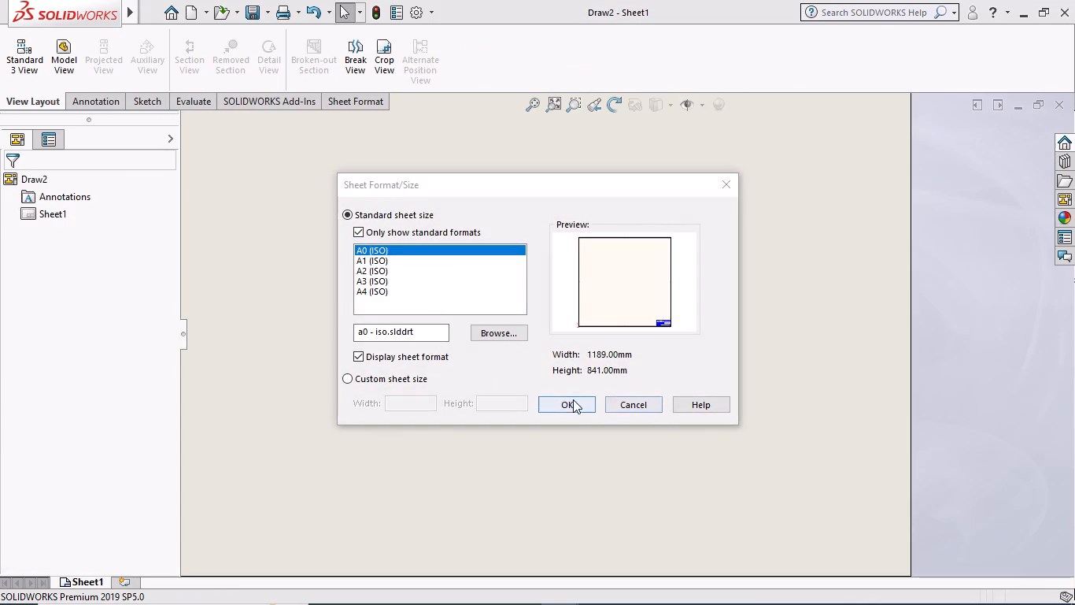
pyautogui.click(563, 400)
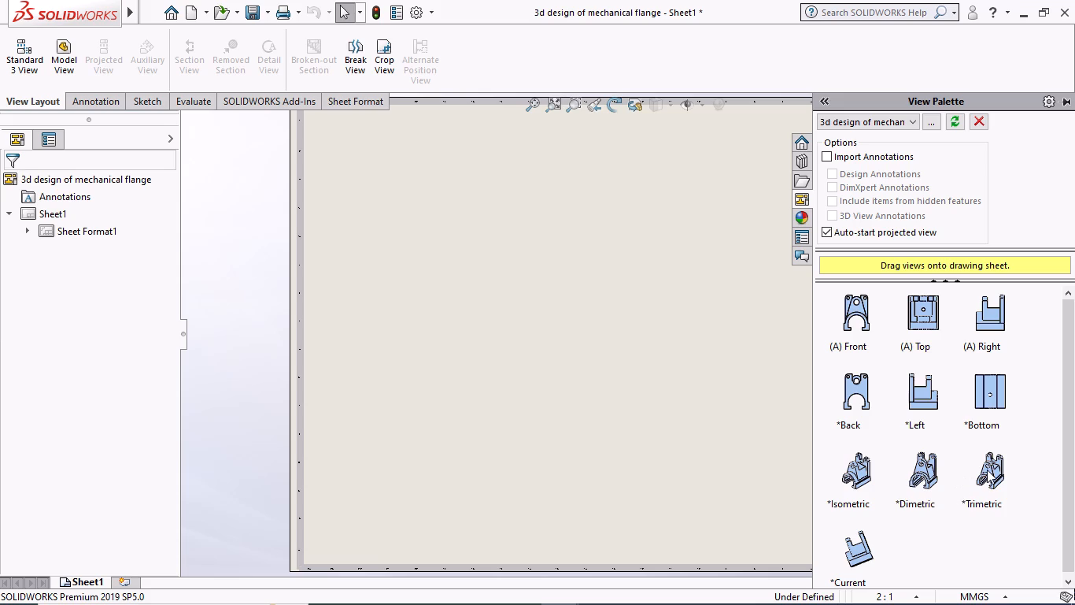
# Place the trimetric view of the bracket in the right half of the drawing sheet, about midway up.
pyautogui.moveTo(993, 484); pyautogui.dragTo(642, 354)
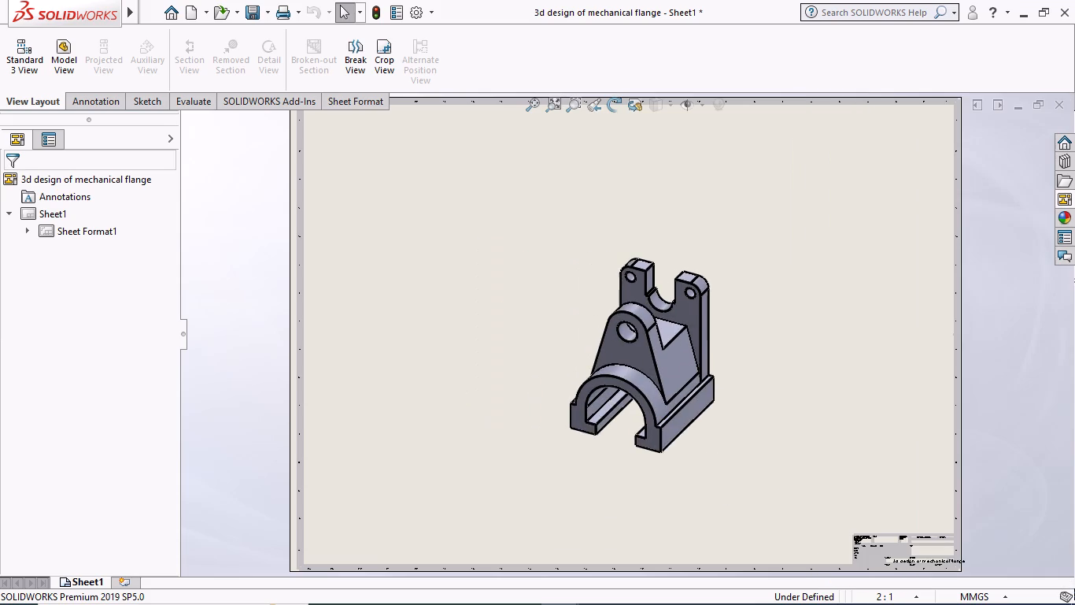
pyautogui.moveTo(642, 354); pyautogui.dragTo(704, 359)
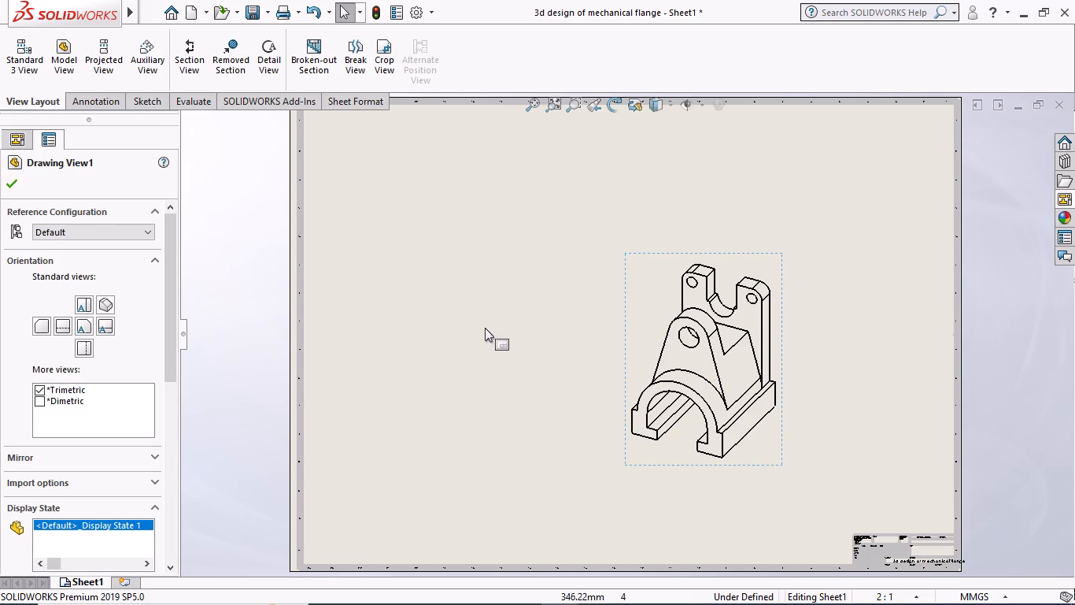
pyautogui.scroll(1, 481, 324)
pyautogui.moveTo(673, 339); pyautogui.dragTo(731, 340)
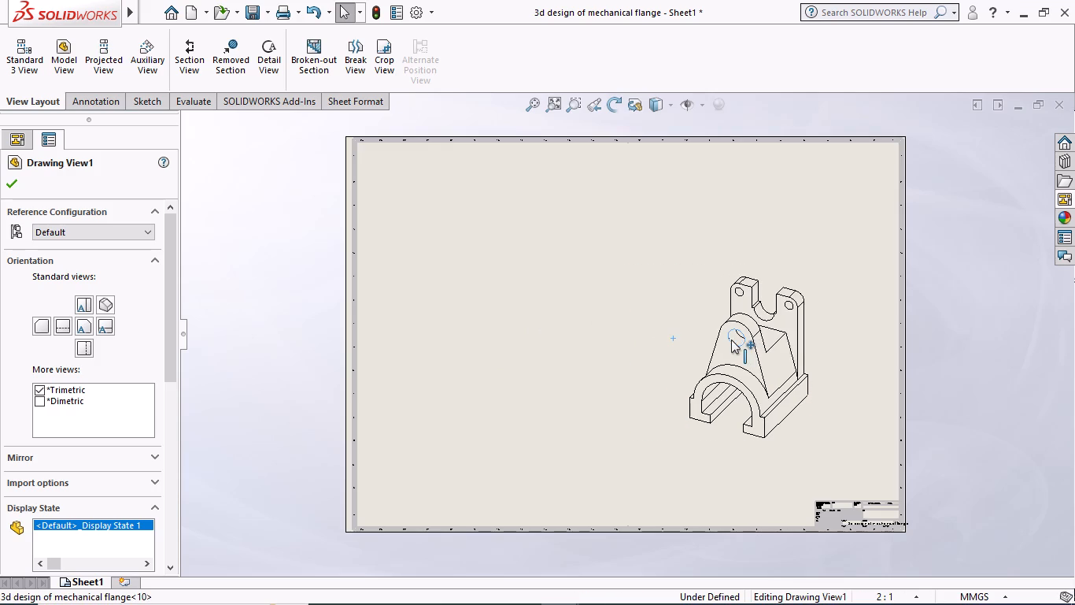
pyautogui.moveTo(731, 340); pyautogui.dragTo(734, 318)
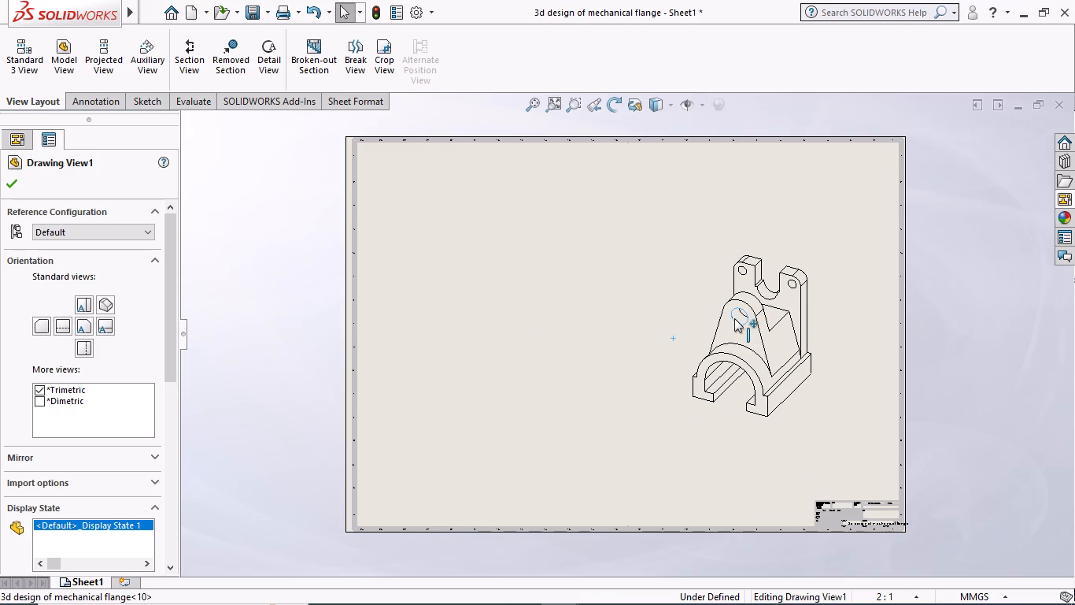
pyautogui.moveTo(734, 318); pyautogui.dragTo(724, 322)
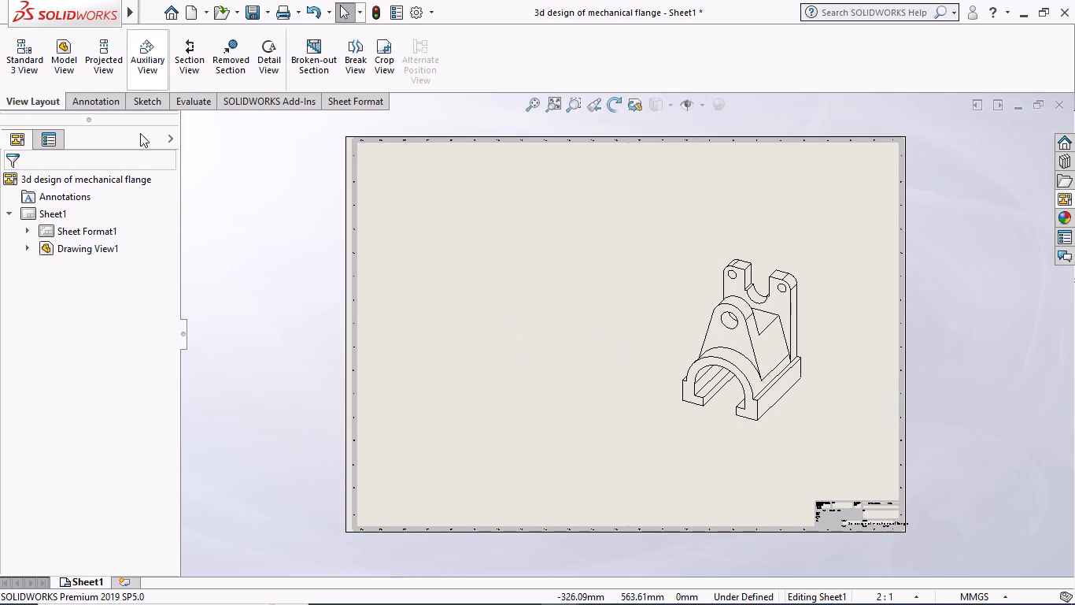
# Add Smart Dimensions to the notched plate's vertical outer edge and the base's long bottom edge in the trimetric view.
pyautogui.rightClick(513, 264)
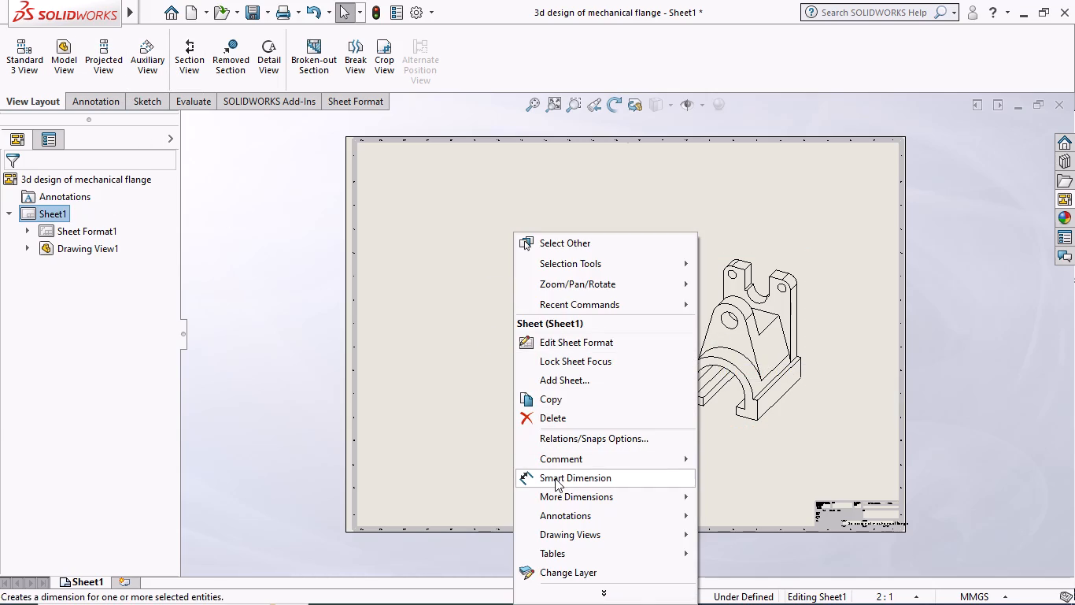
pyautogui.click(555, 478)
pyautogui.scroll(-2, 789, 318)
pyautogui.click(781, 330)
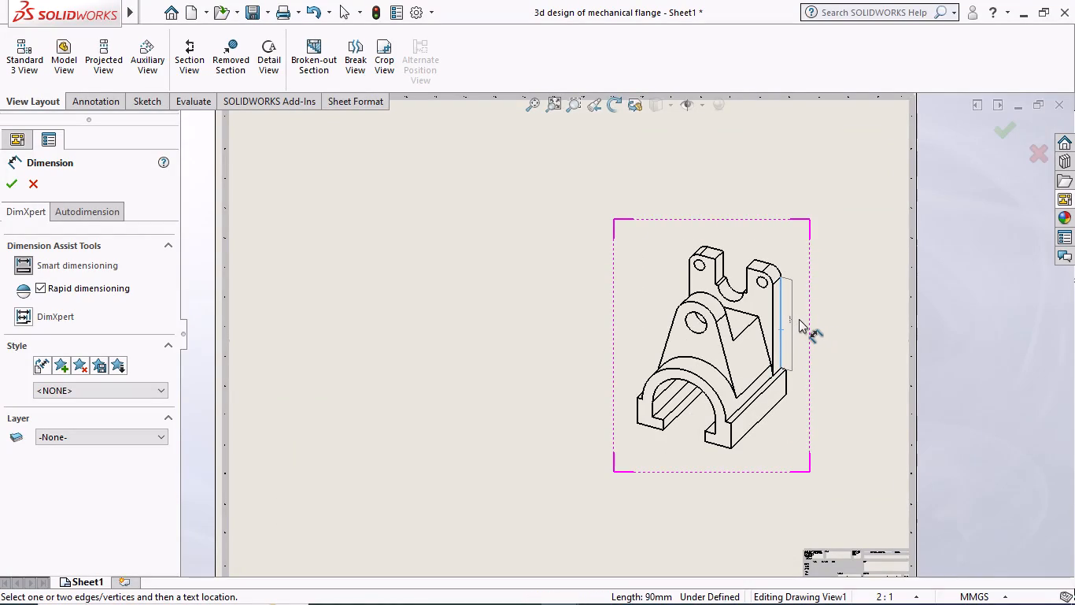
pyautogui.click(800, 317)
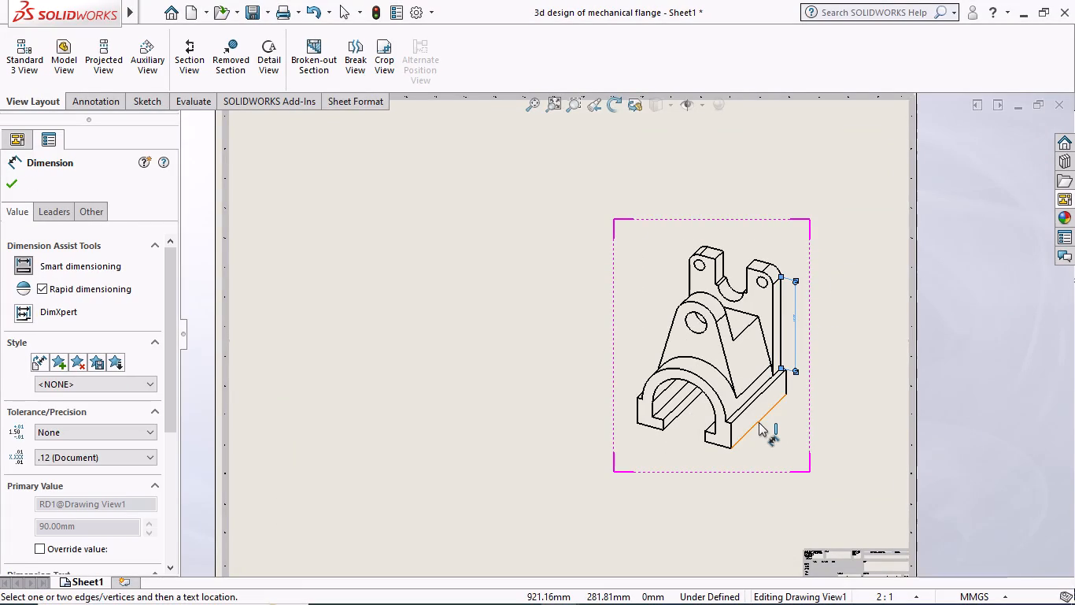
pyautogui.click(759, 422)
pyautogui.click(774, 444)
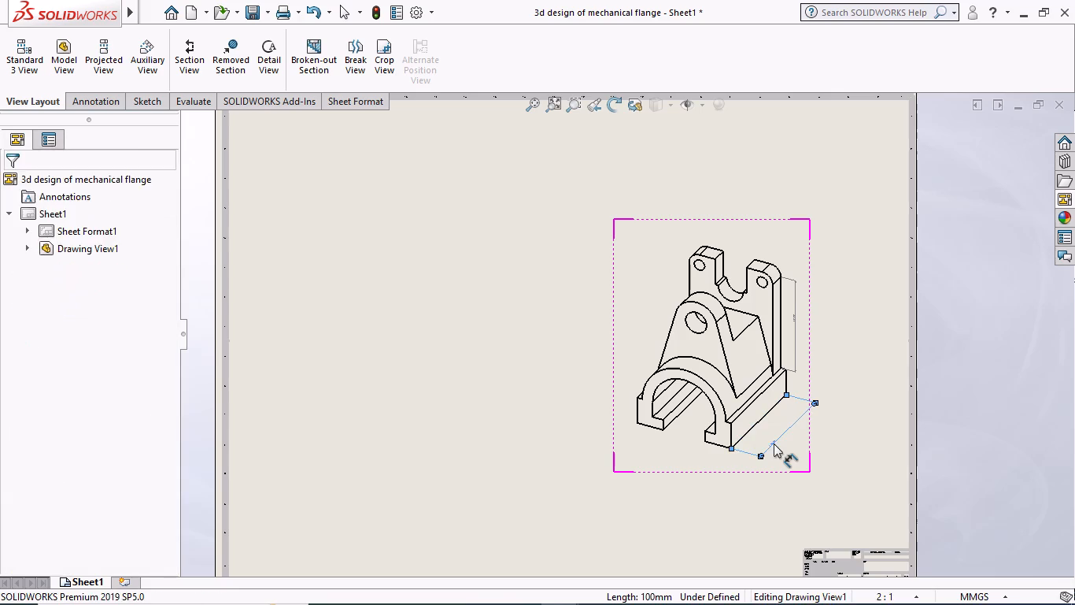
# Add Smart Dimensions for the gap between the base's two feet and for the overall width across the base's front.
pyautogui.click(664, 429)
pyautogui.click(704, 443)
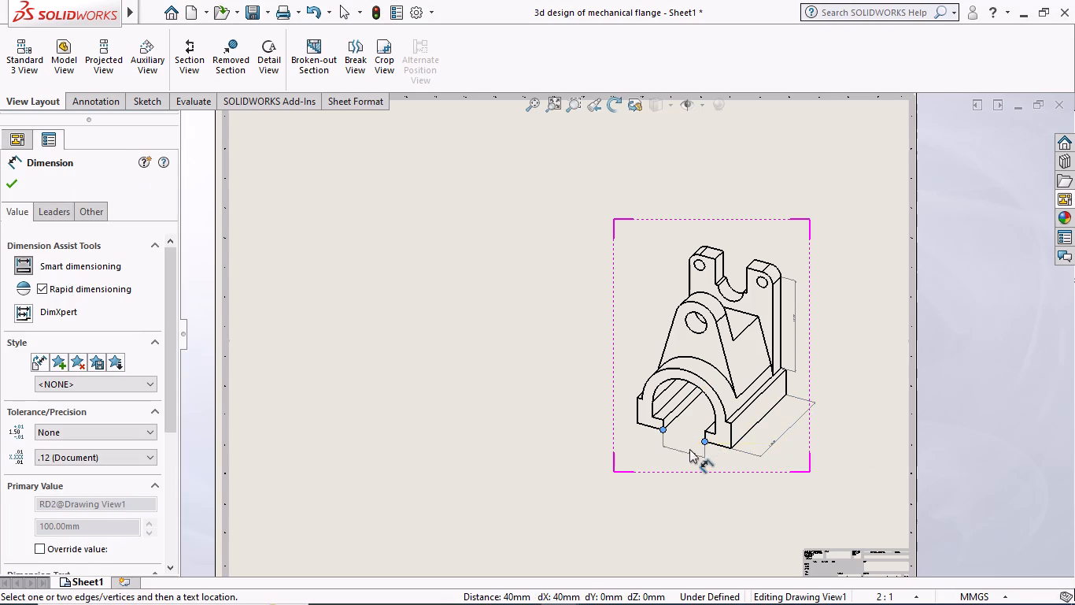
pyautogui.click(677, 454)
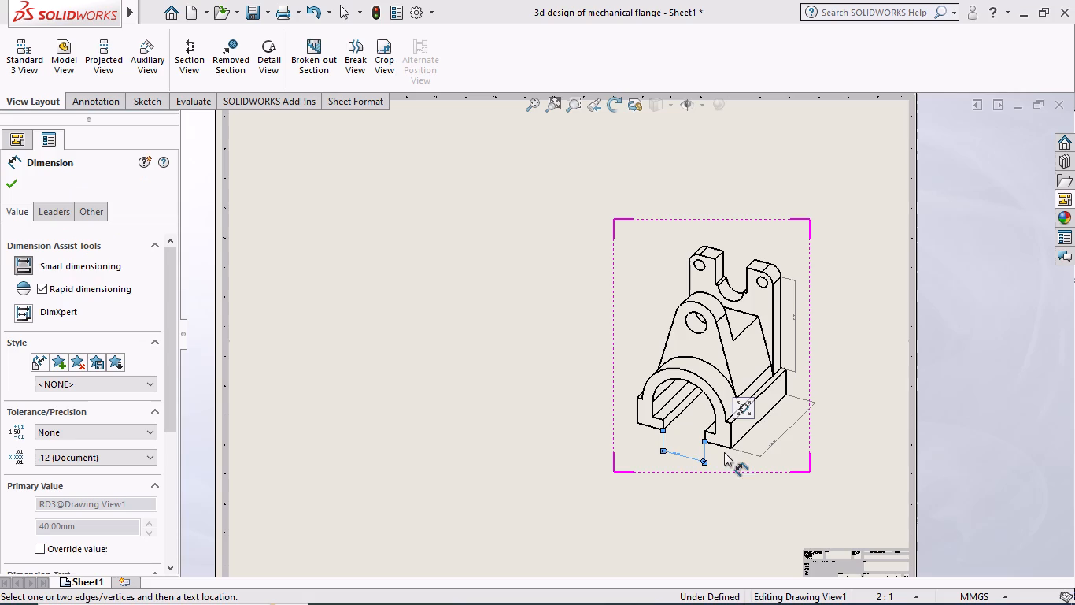
pyautogui.click(730, 450)
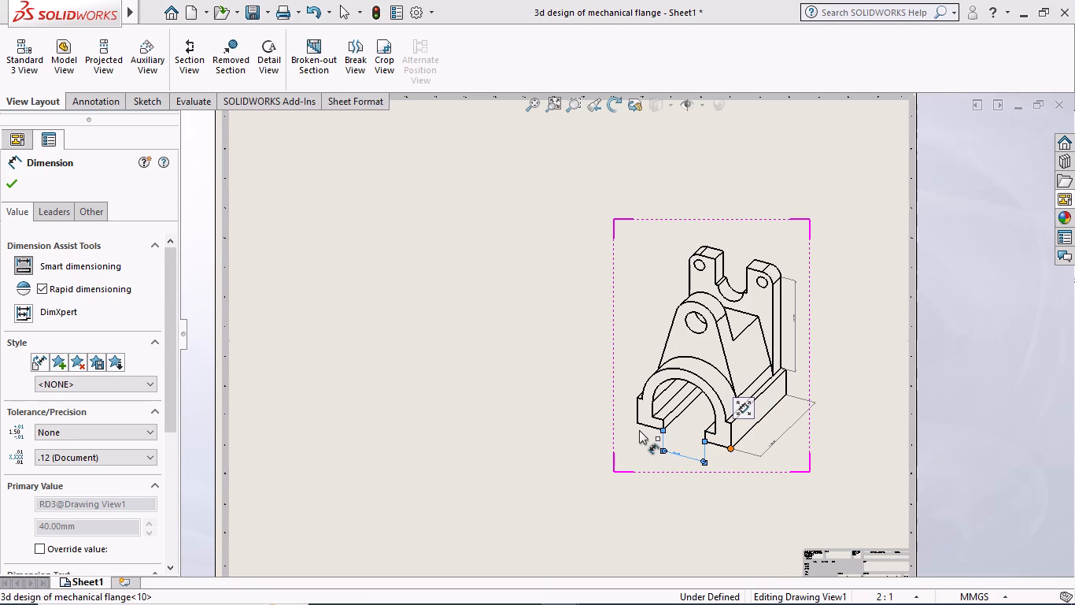
pyautogui.click(637, 423)
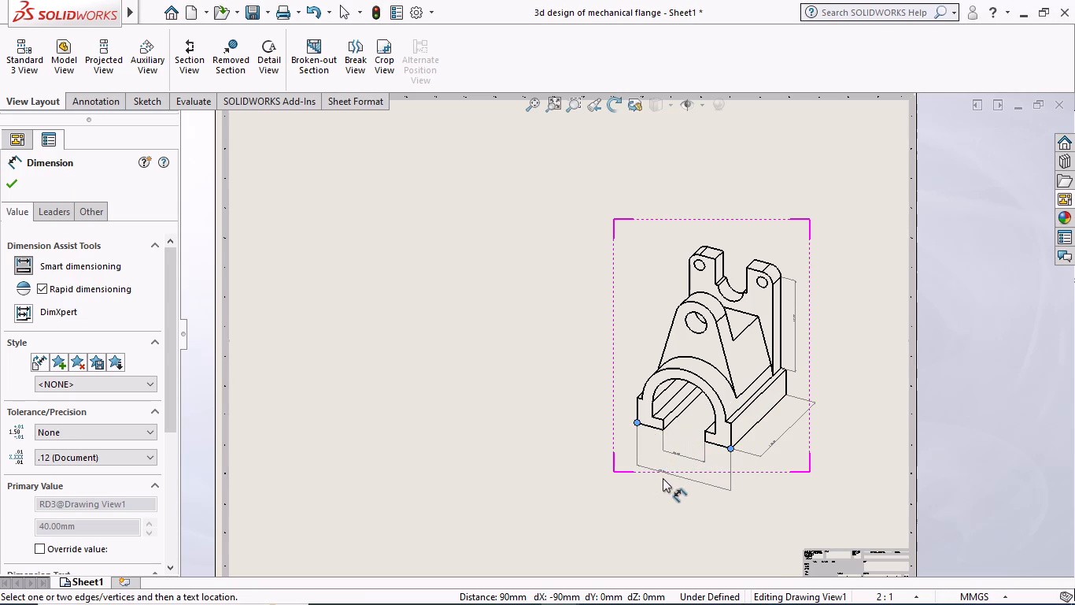
pyautogui.click(663, 478)
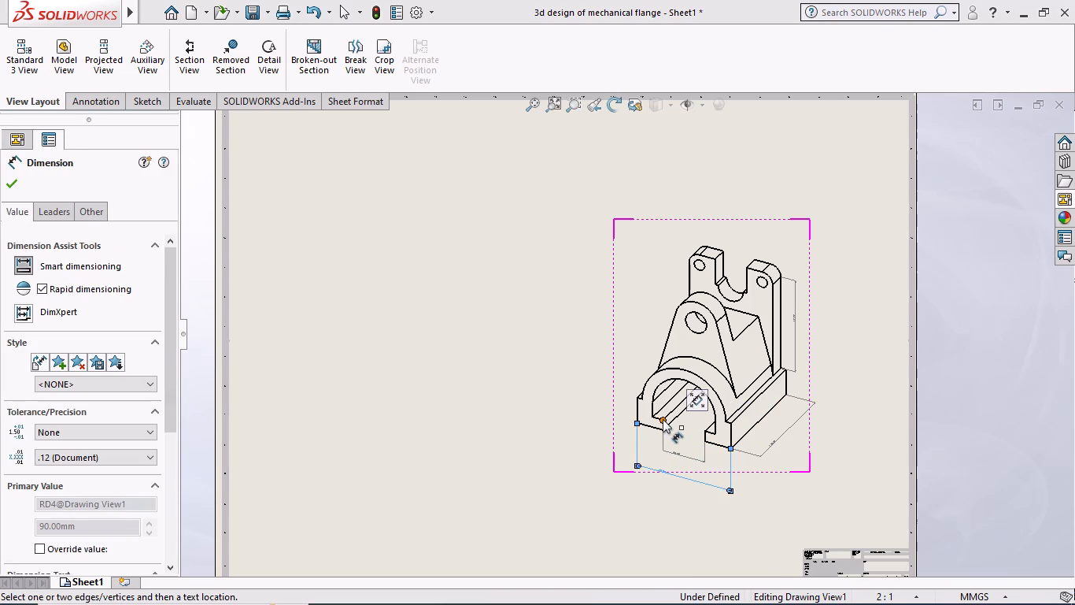
# Dimension the short vertical edge of the base foot's inner lip, beside the gap under the arch.
pyautogui.scroll(-2, 666, 420)
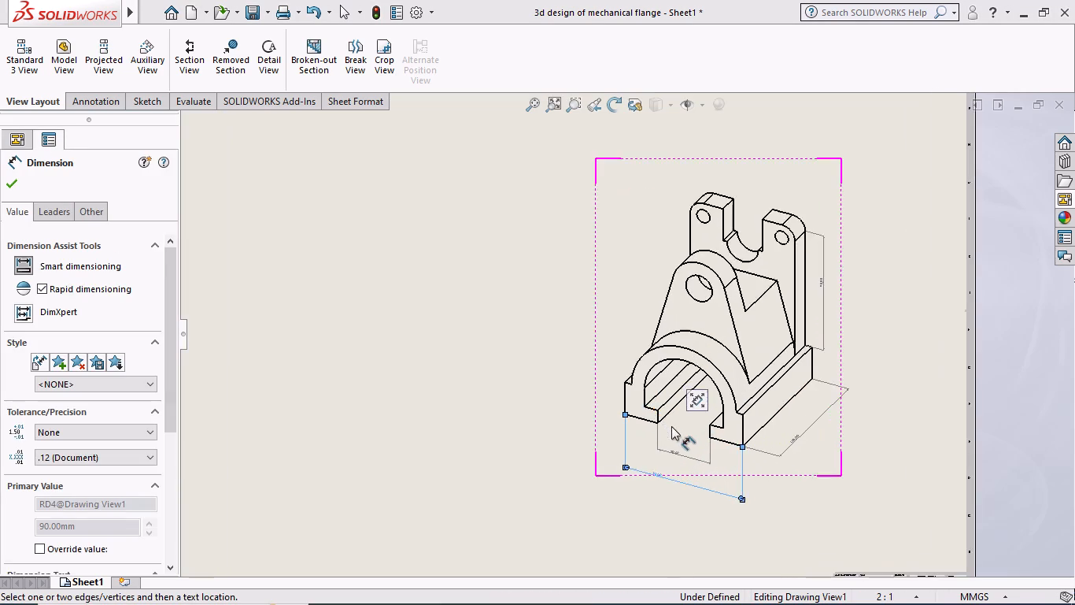
pyautogui.scroll(-6, 671, 426)
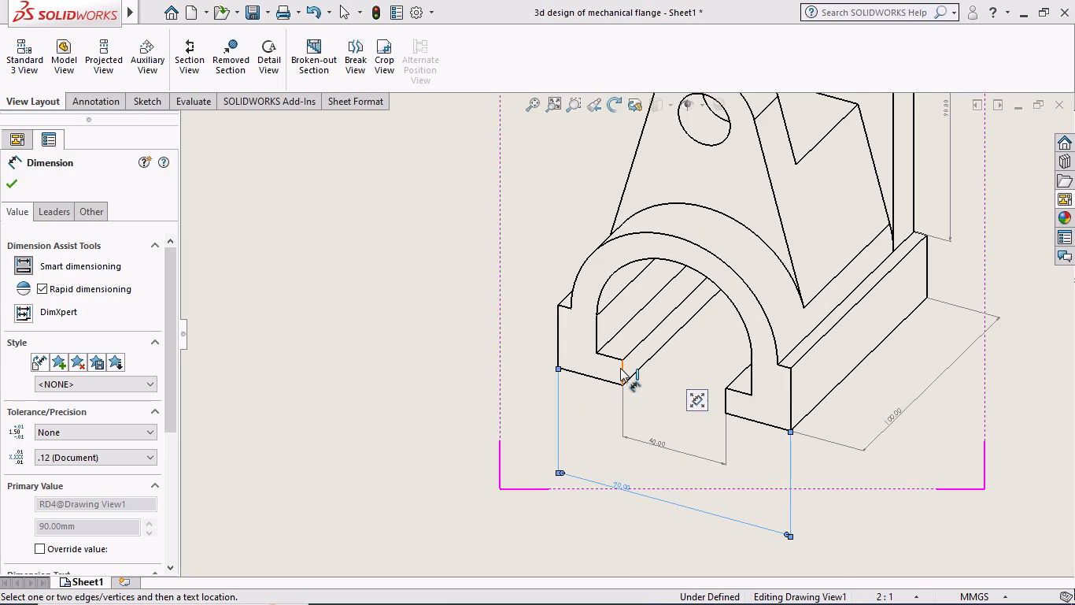
pyautogui.click(620, 368)
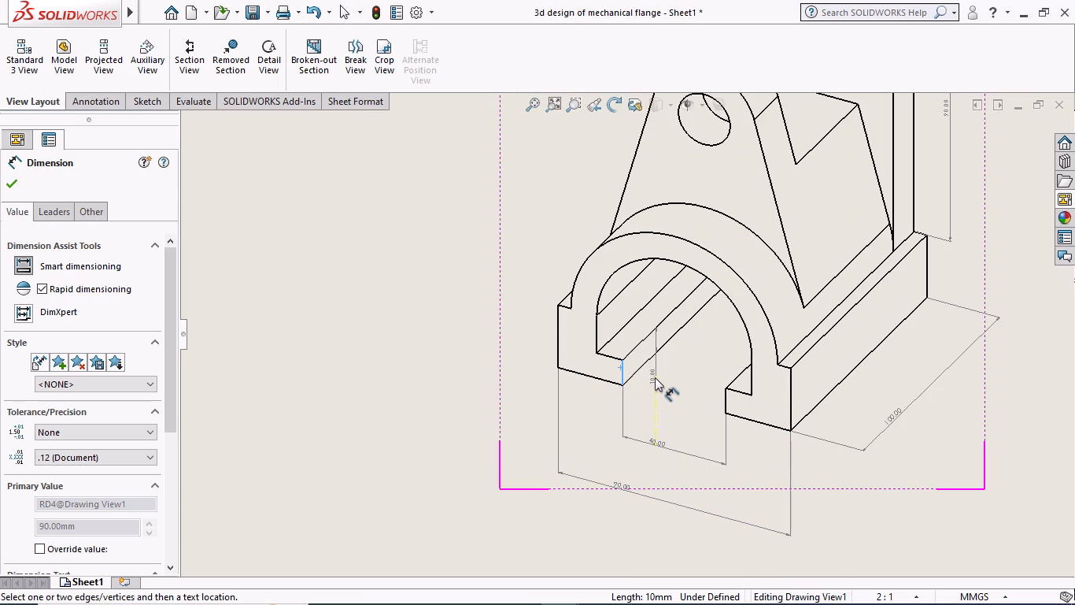
pyautogui.click(584, 394)
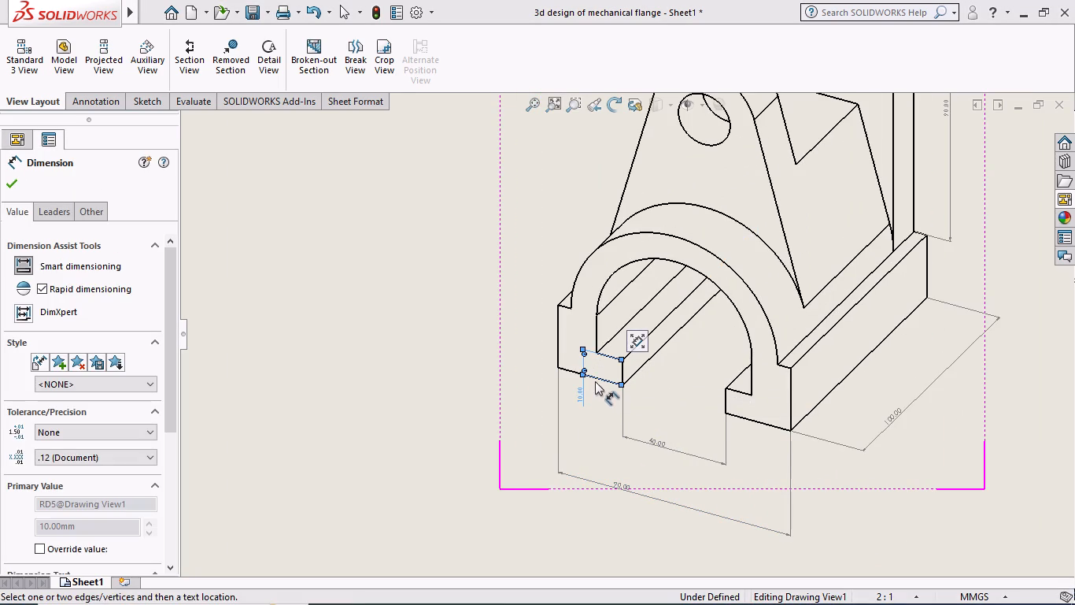
# Dimension the same foot's outer vertical edge and the short ledge between that edge and the arch.
pyautogui.scroll(-4, 574, 299)
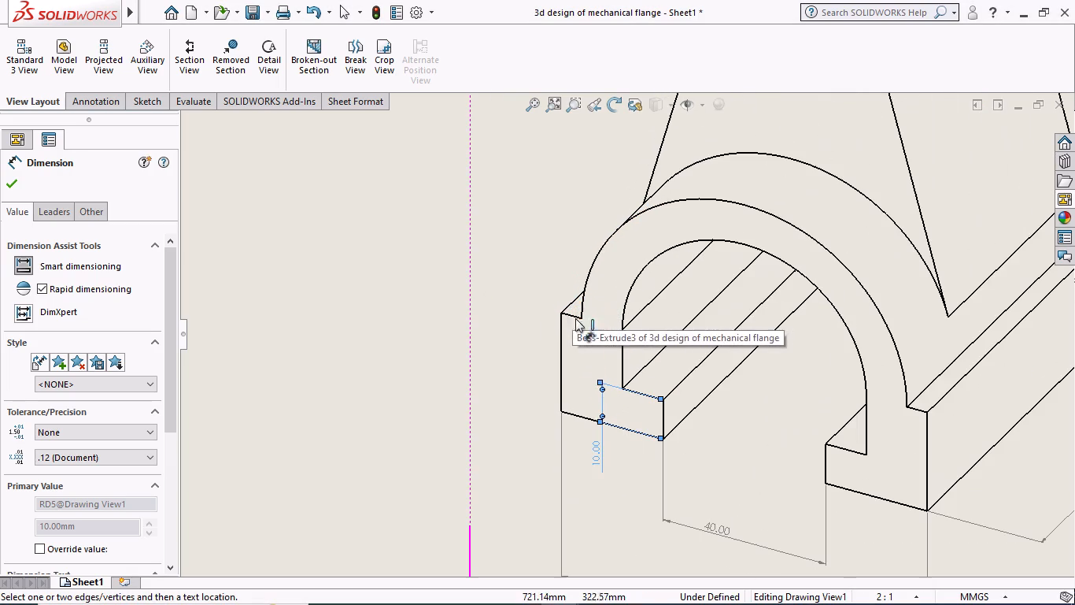
pyautogui.click(561, 346)
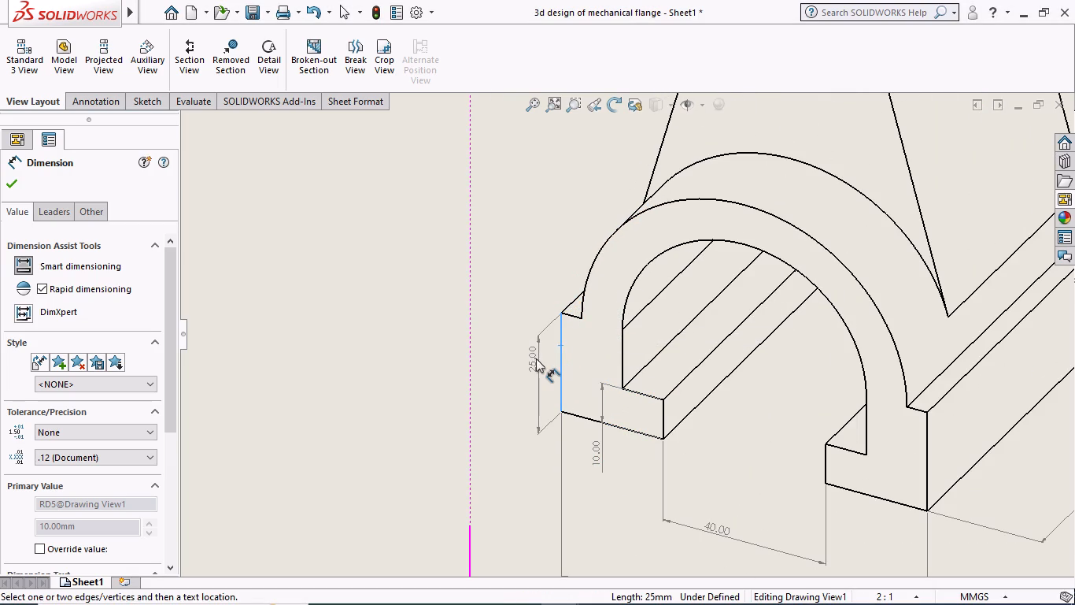
pyautogui.click(534, 358)
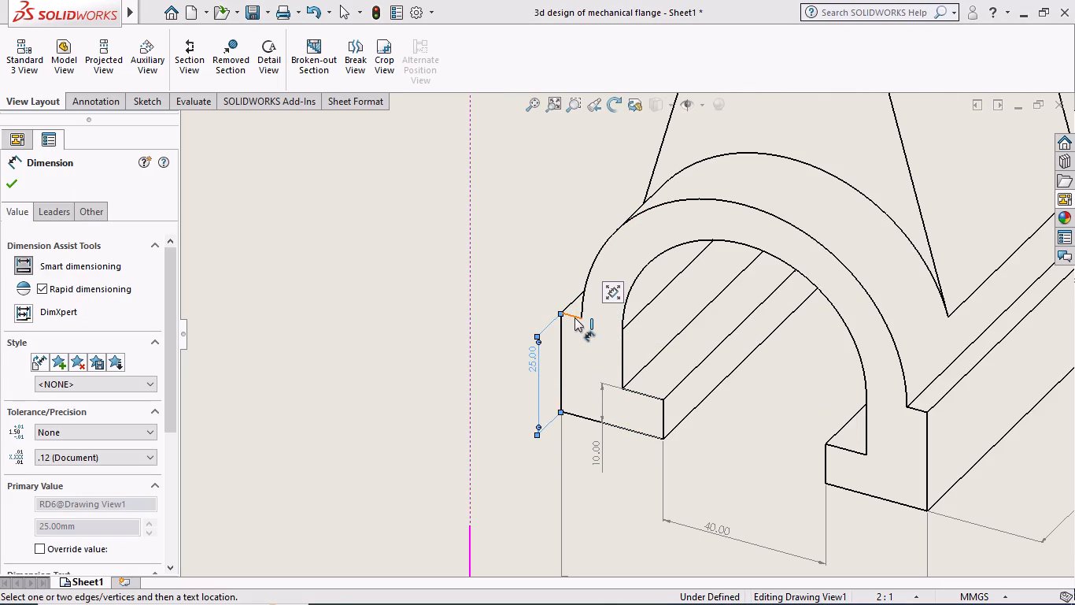
pyautogui.click(572, 317)
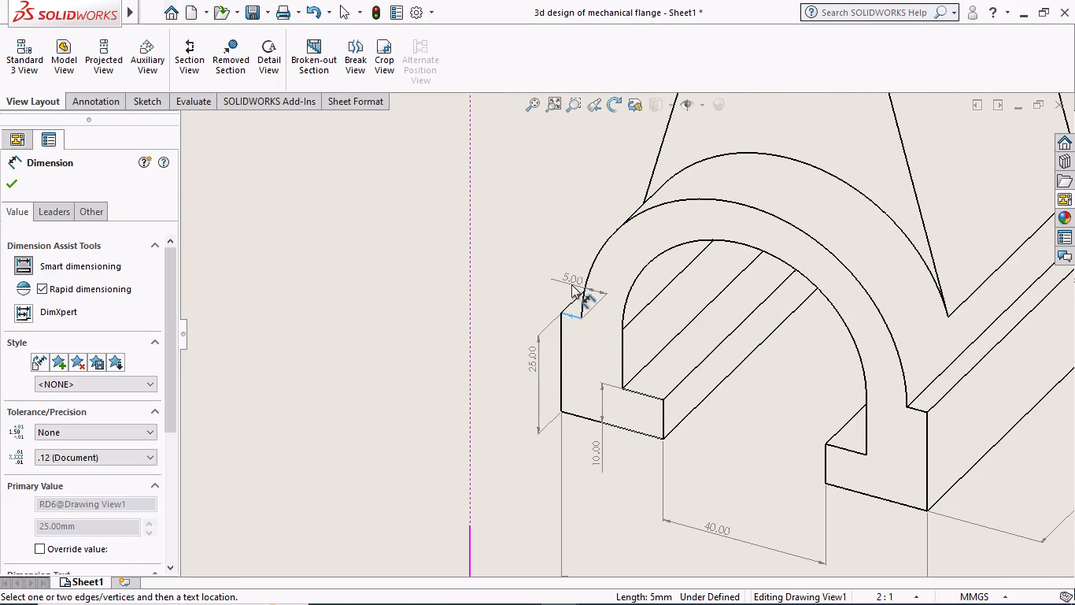
pyautogui.click(533, 292)
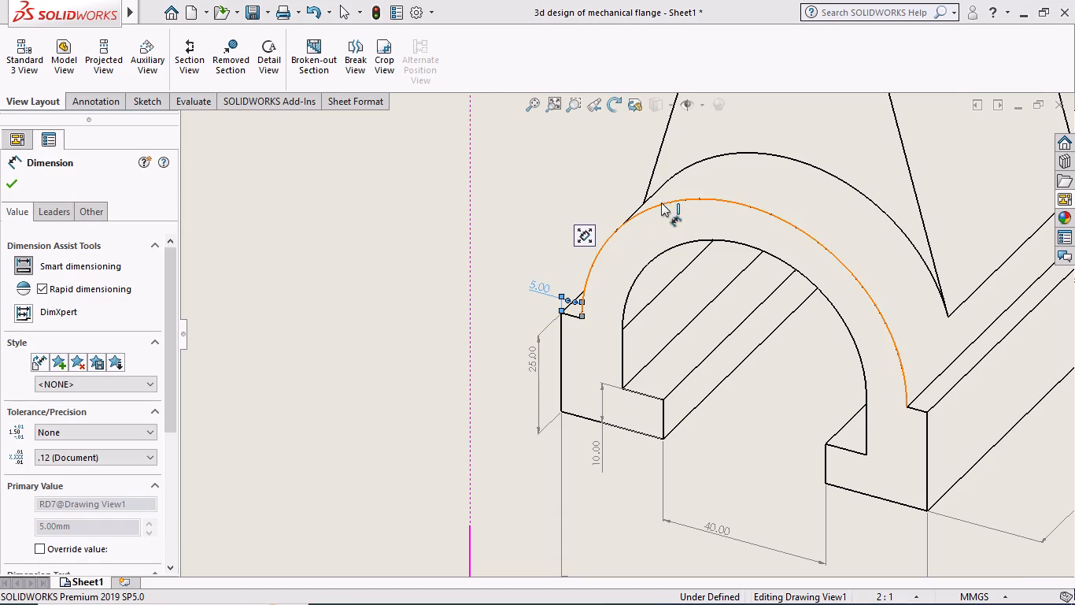
# Add radius dimensions to the outer and inner arcs of the arch's front face, placing their texts one above the other.
pyautogui.click(622, 225)
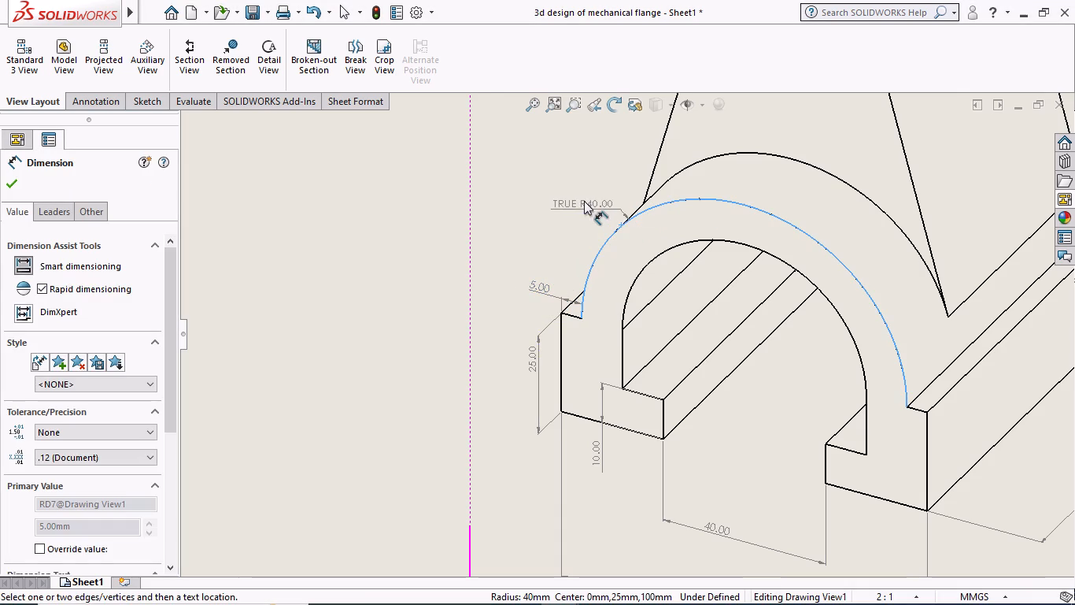
pyautogui.click(557, 201)
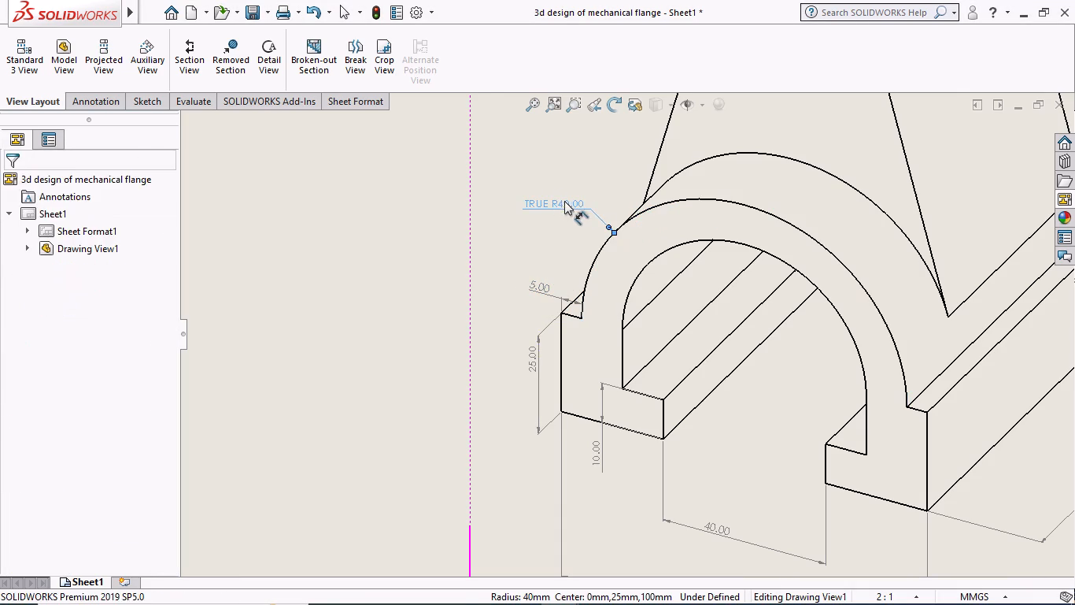
pyautogui.click(654, 258)
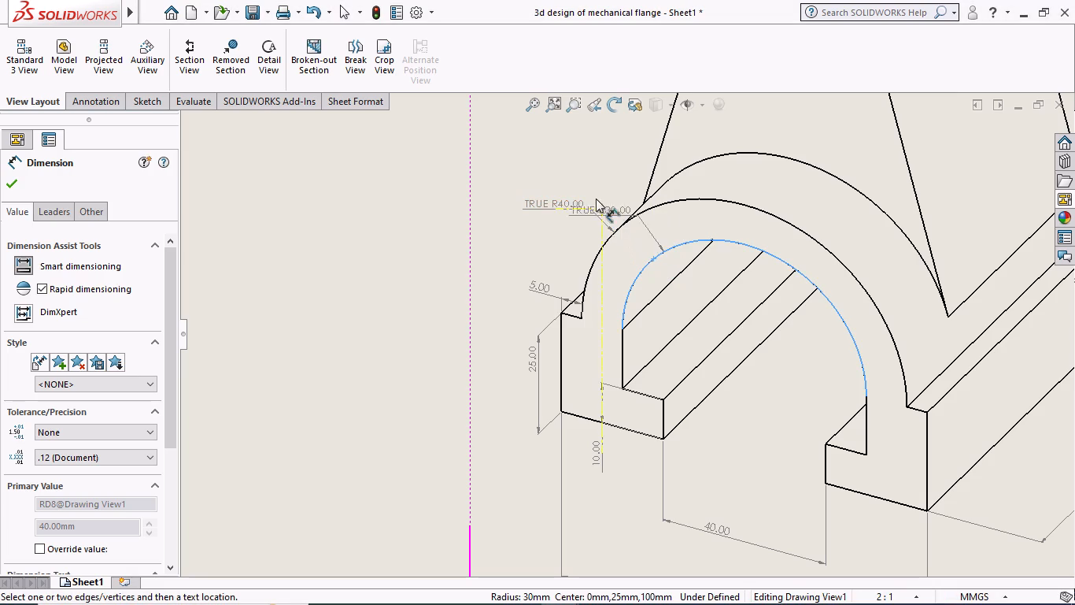
pyautogui.click(558, 173)
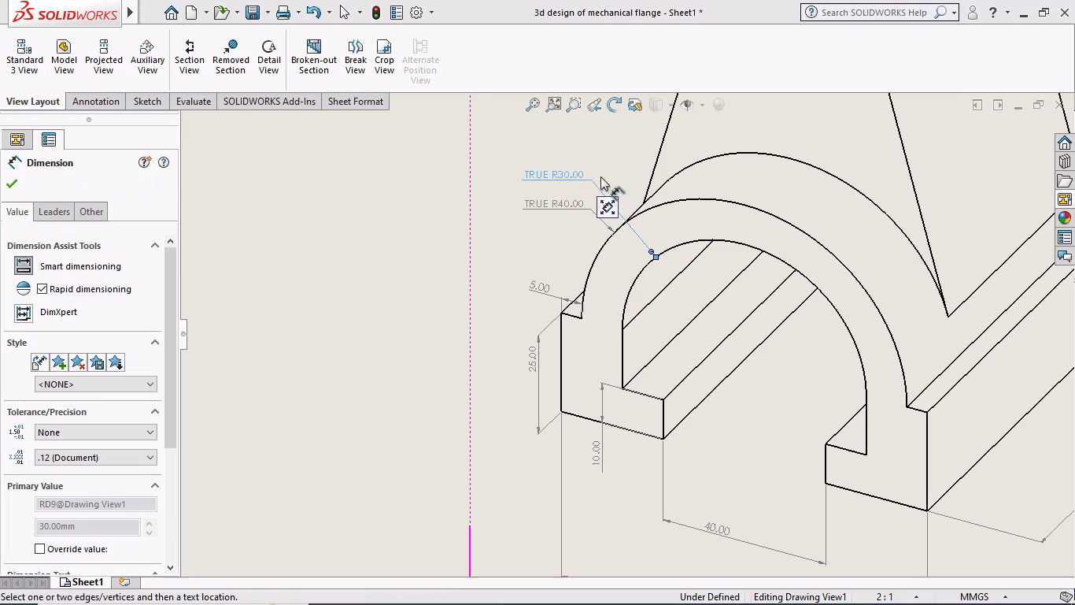
# Add radius dimensions to the tapered upright's hole and to its rounded top, with both texts placed outside the part.
pyautogui.scroll(4, 650, 232)
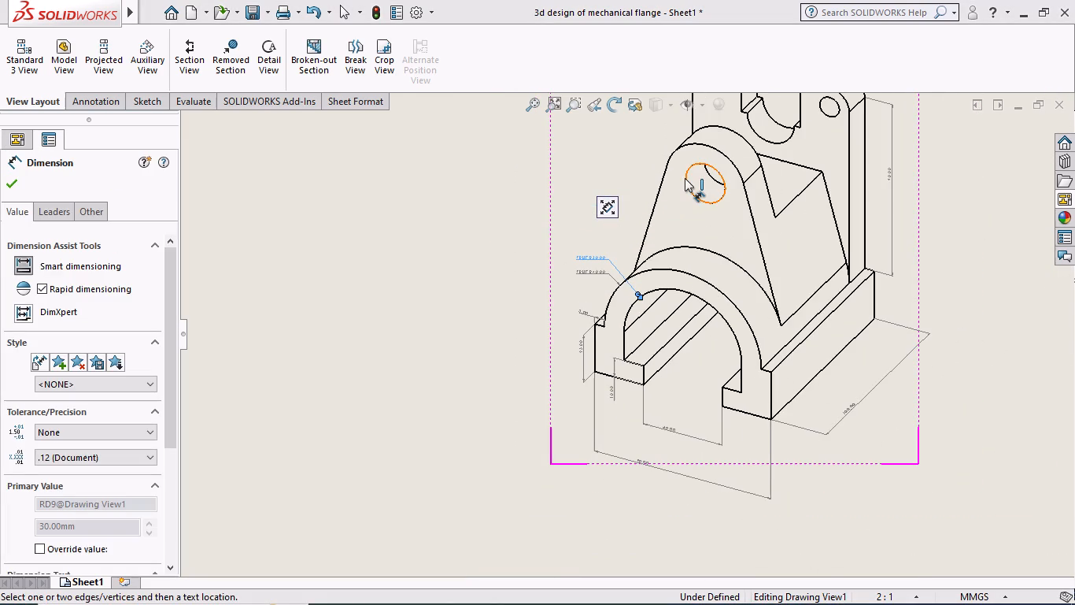
pyautogui.click(685, 178)
pyautogui.click(680, 207)
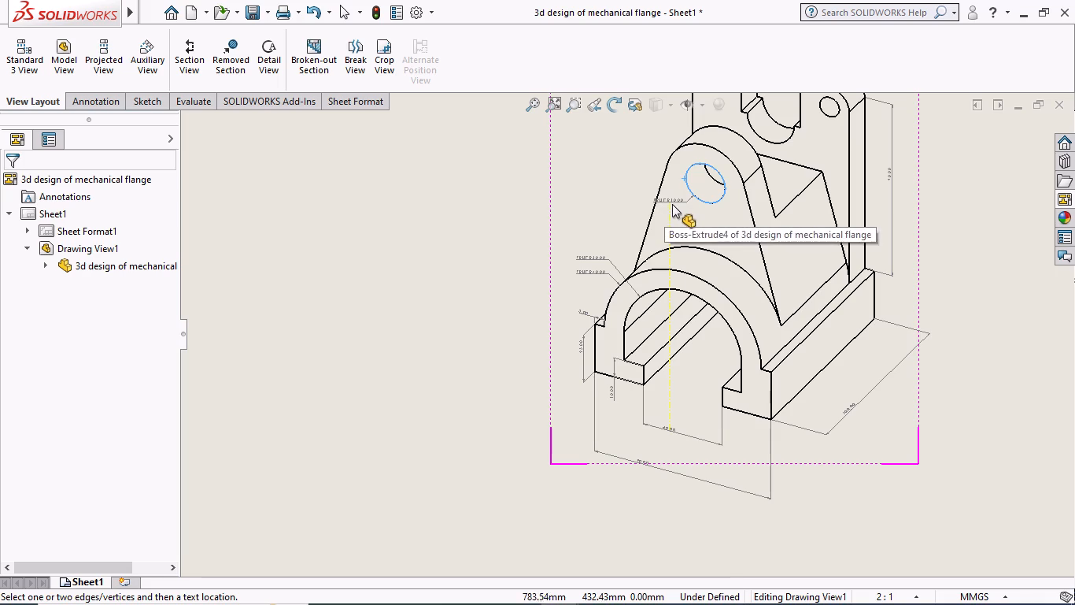
pyautogui.click(673, 204)
pyautogui.click(698, 213)
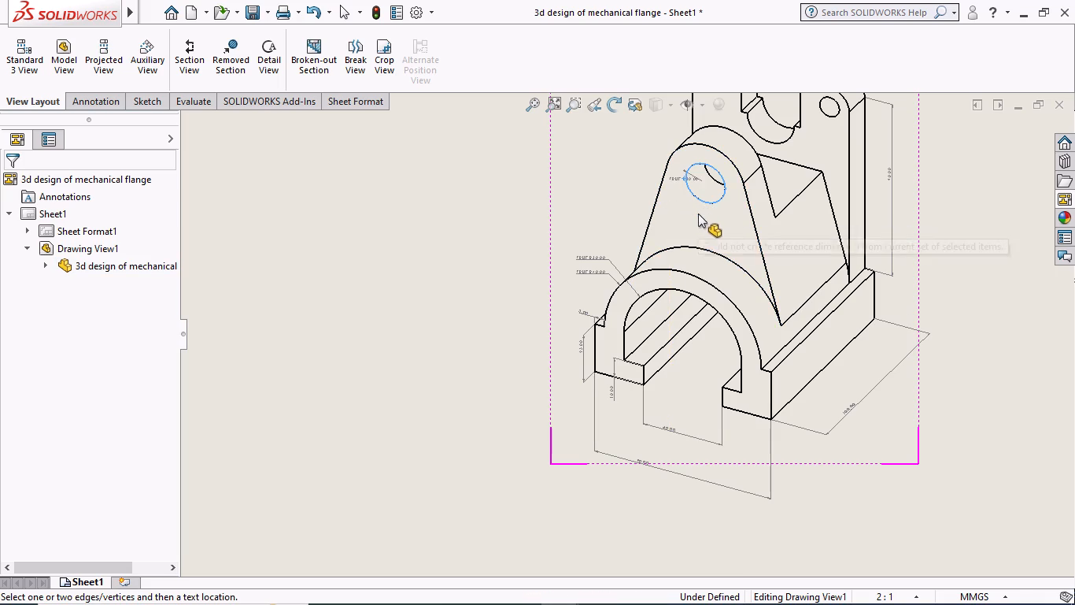
pyautogui.click(612, 188)
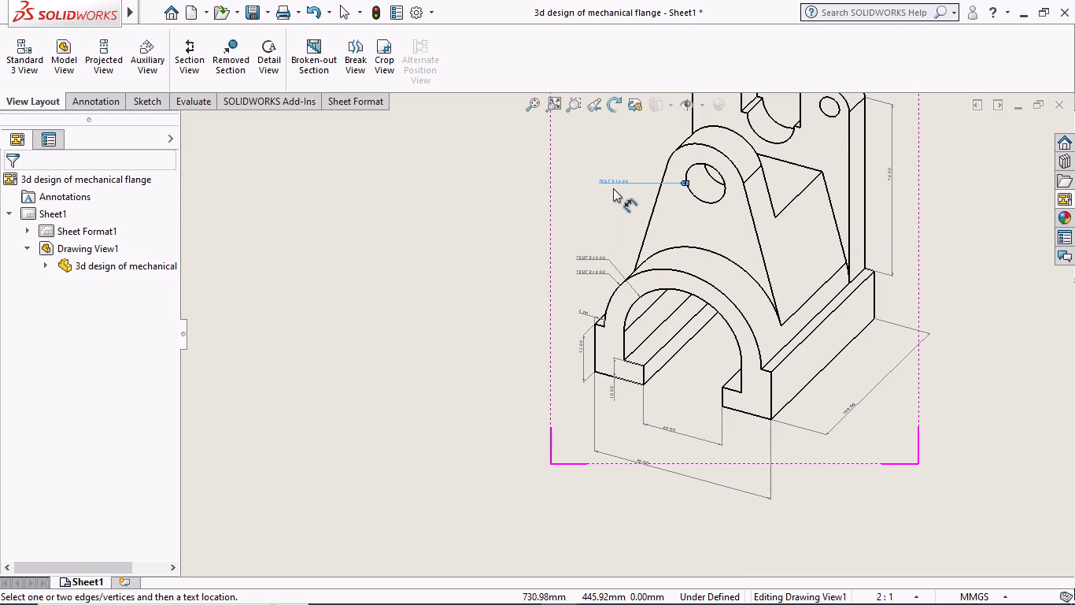
pyautogui.scroll(1, 727, 172)
pyautogui.scroll(-5, 725, 171)
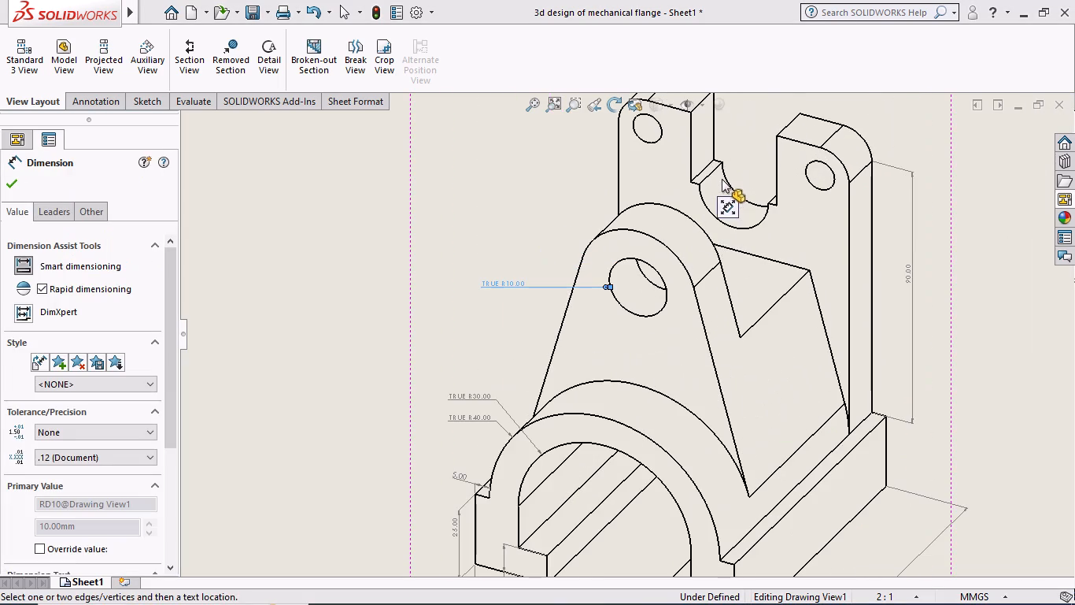
pyautogui.scroll(-2, 633, 218)
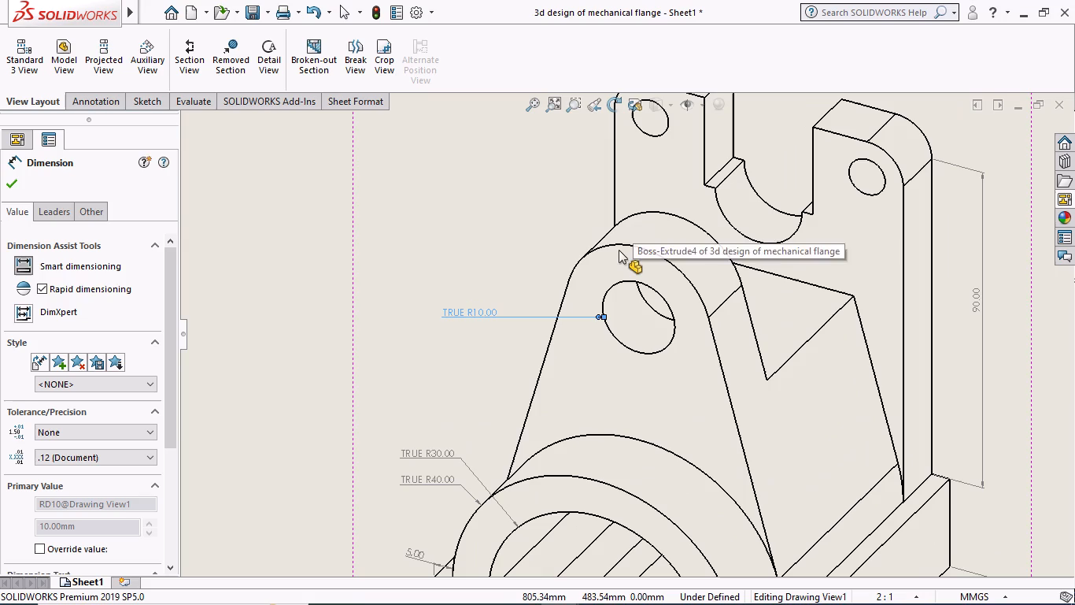
pyautogui.click(618, 243)
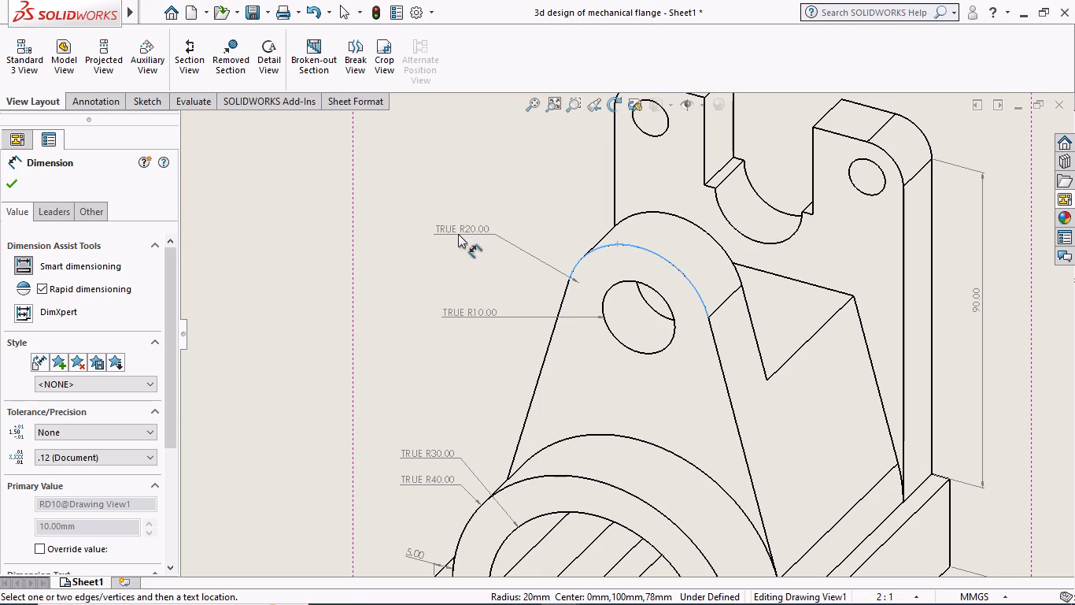
pyautogui.click(455, 220)
# Add radius dimensions to the notched plate's outer rounded corner and the small hole next to it.
pyautogui.scroll(2, 589, 216)
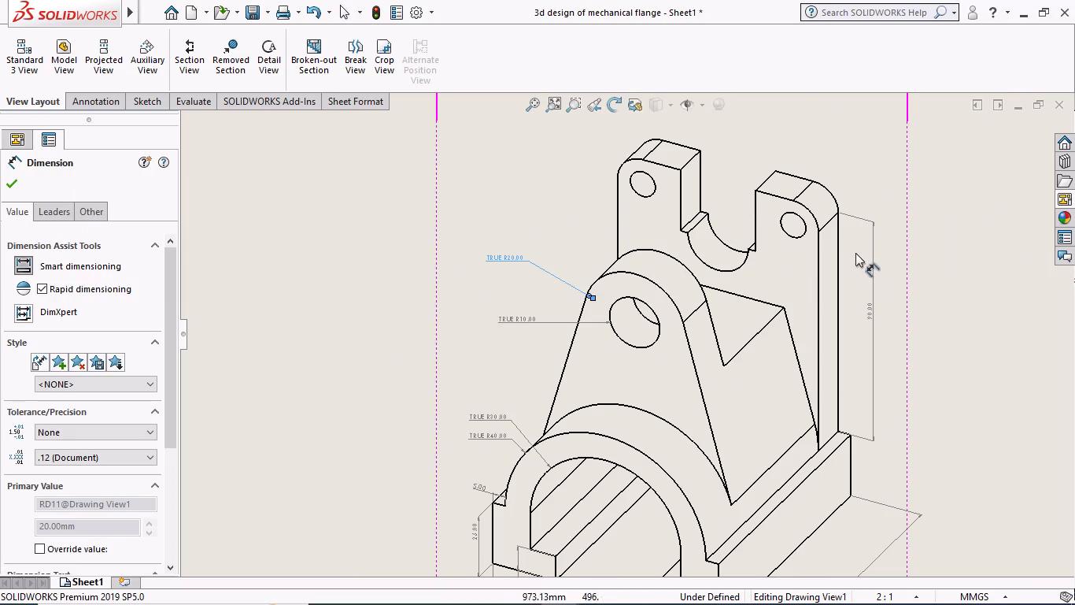
pyautogui.click(833, 193)
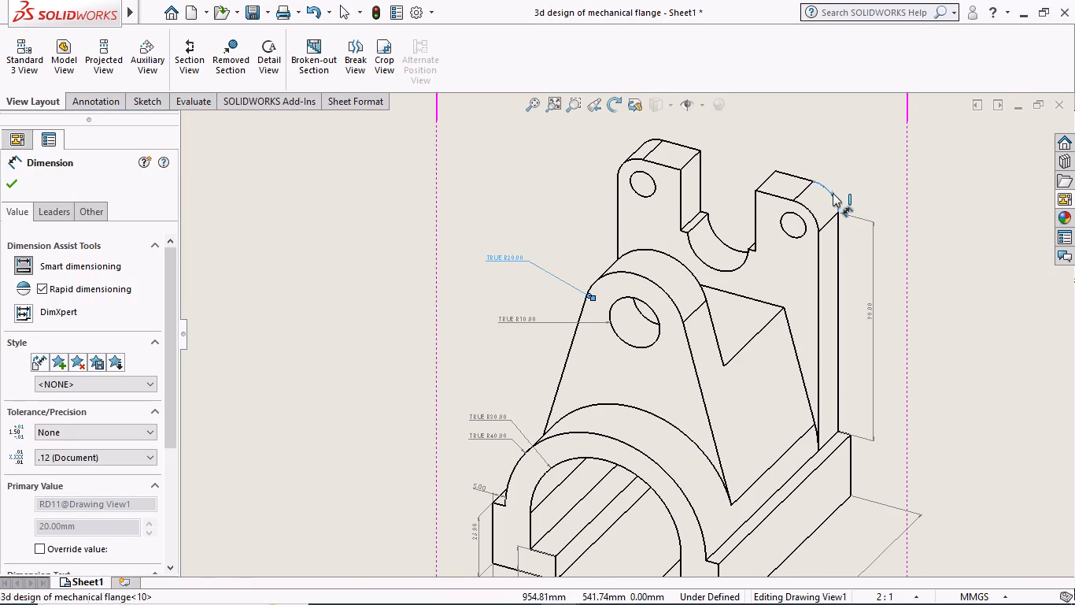
pyautogui.click(867, 163)
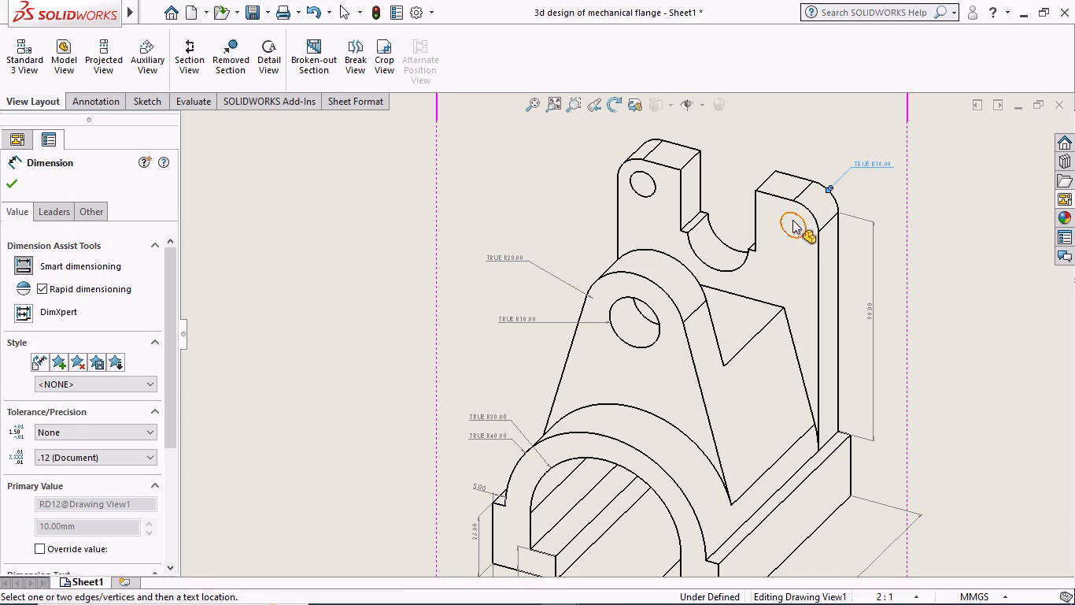
pyautogui.click(797, 213)
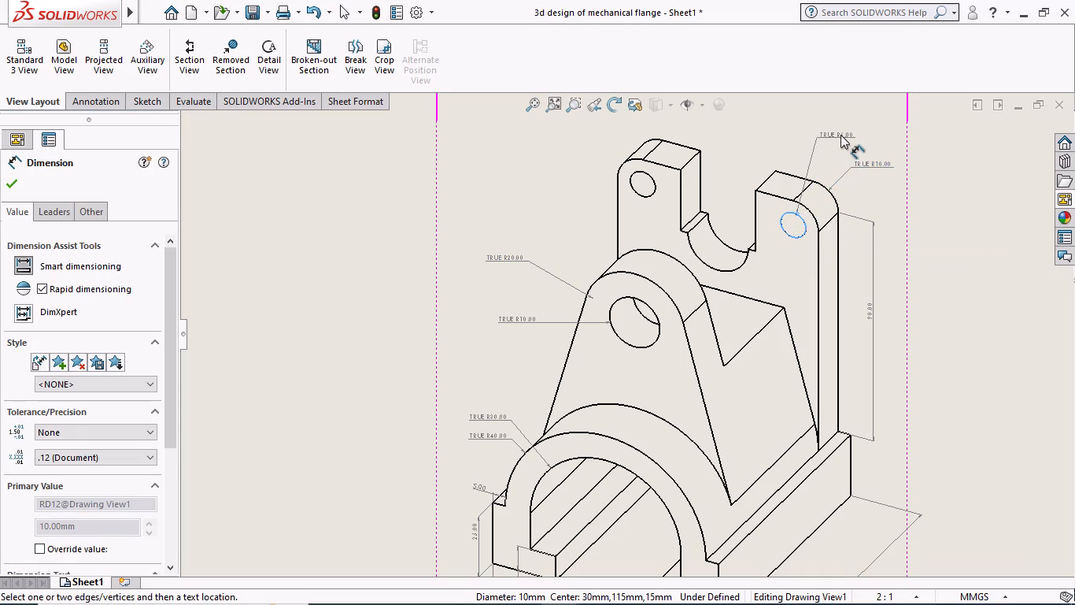
pyautogui.click(844, 131)
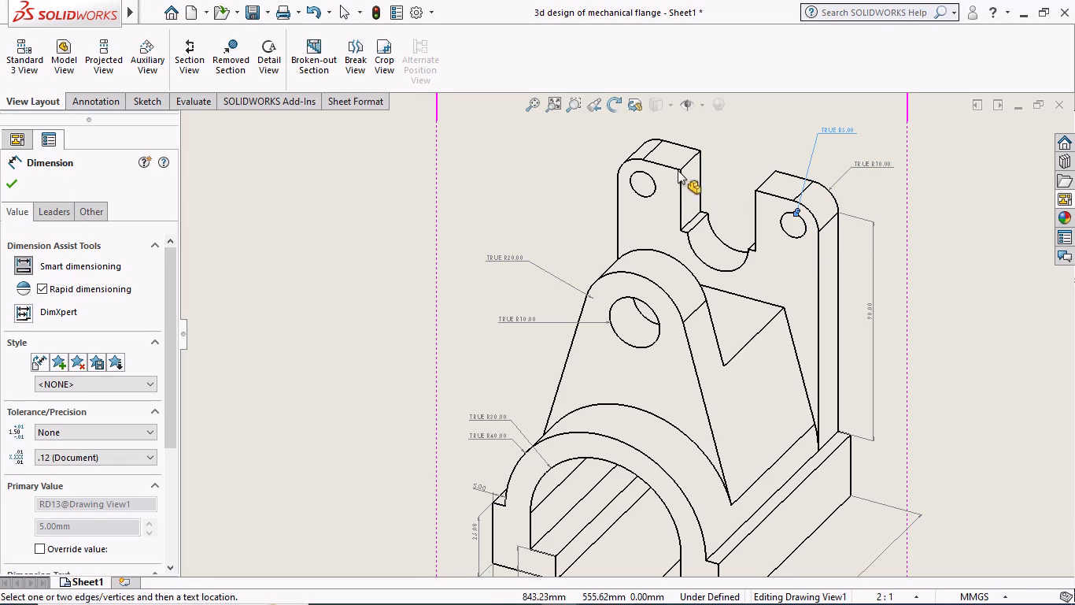
# Dimension the notch's width above the plate and add a radius dimension to its rounded bottom, with that text outside the part.
pyautogui.click(680, 169)
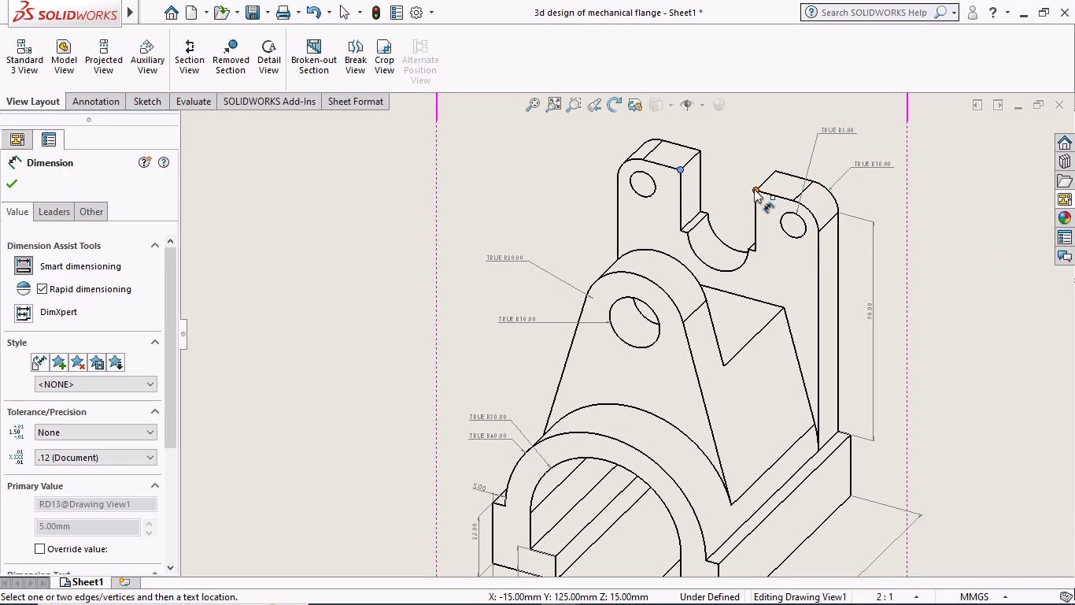
pyautogui.click(754, 189)
pyautogui.click(748, 136)
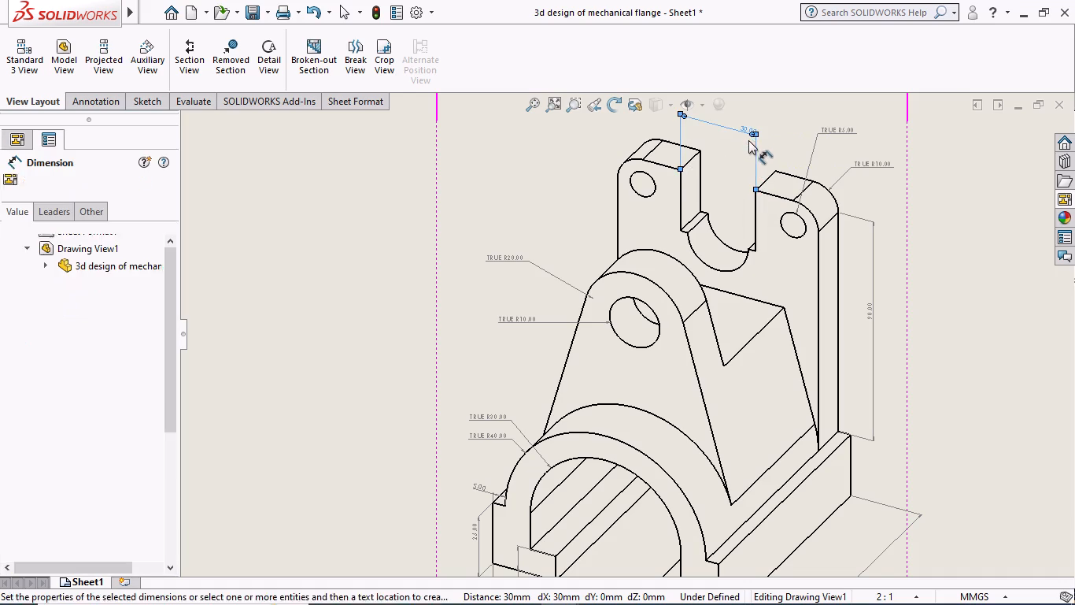
pyautogui.scroll(2, 737, 157)
pyautogui.scroll(-1, 688, 216)
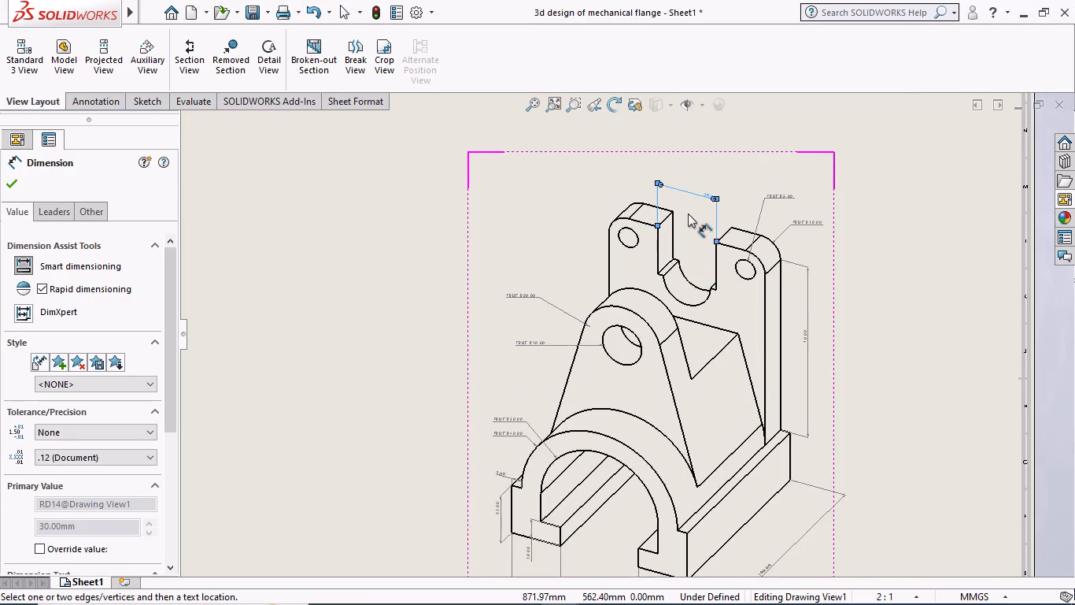
pyautogui.scroll(-2, 688, 213)
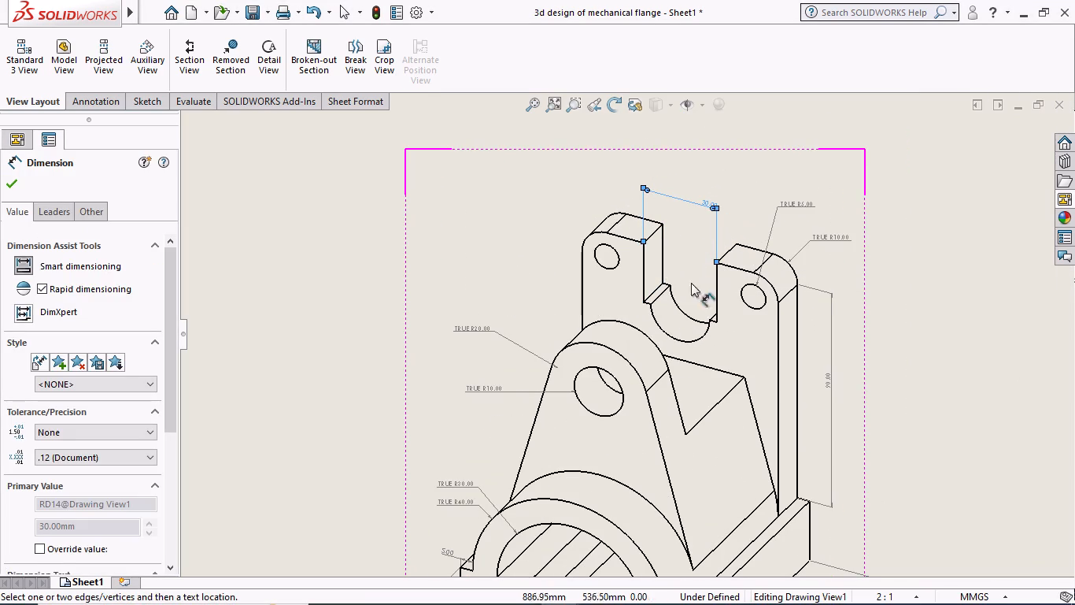
pyautogui.click(652, 317)
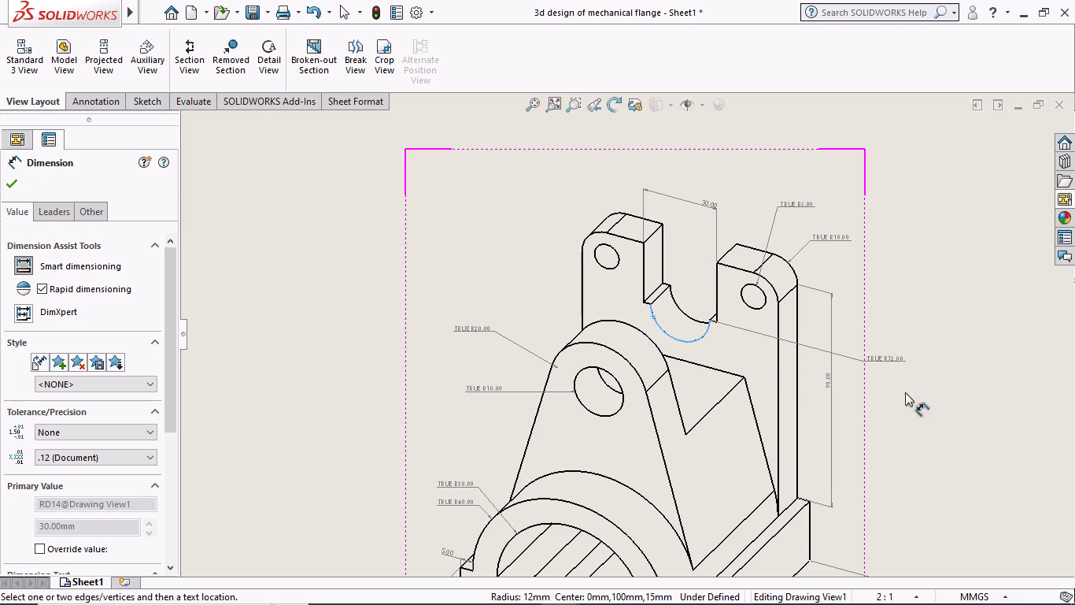
pyautogui.click(925, 422)
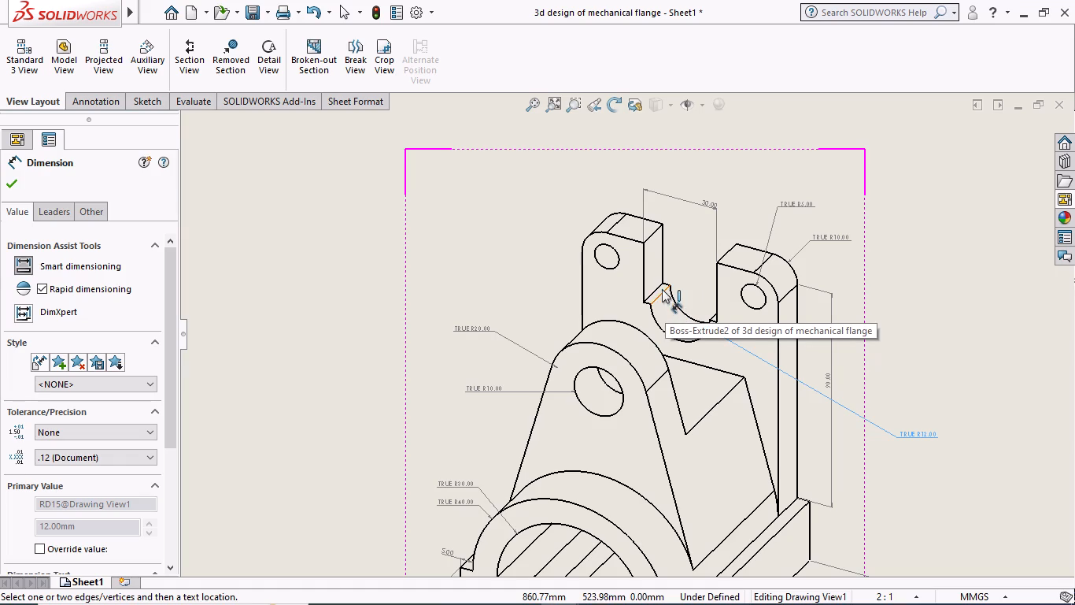
# Dimension the notched plate's thickness at the notch's side wall and the short ledge between that wall and the rounded bottom.
pyautogui.click(663, 241)
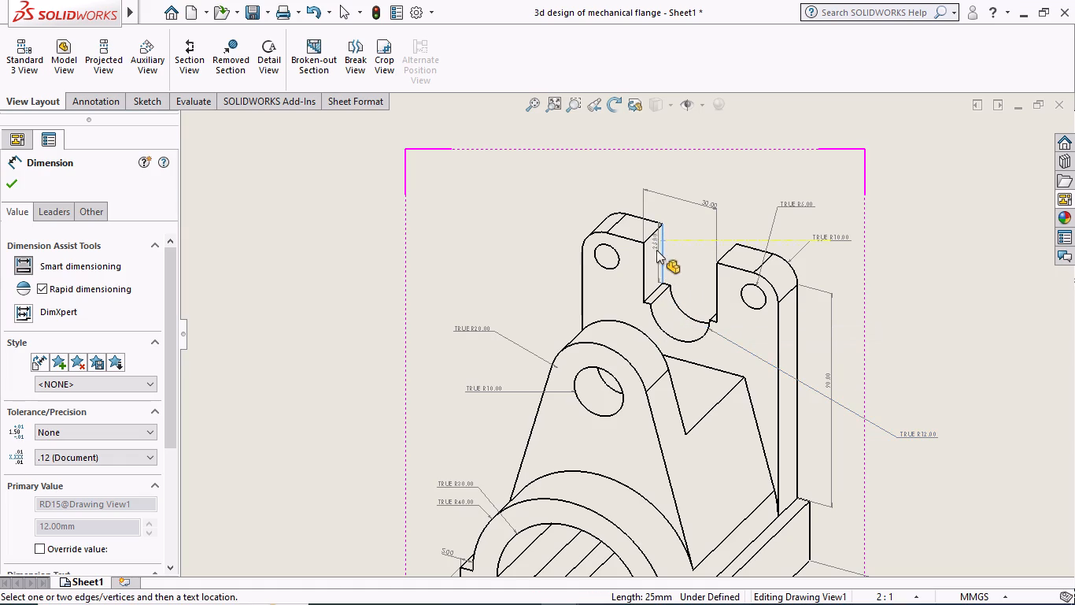
pyautogui.click(643, 265)
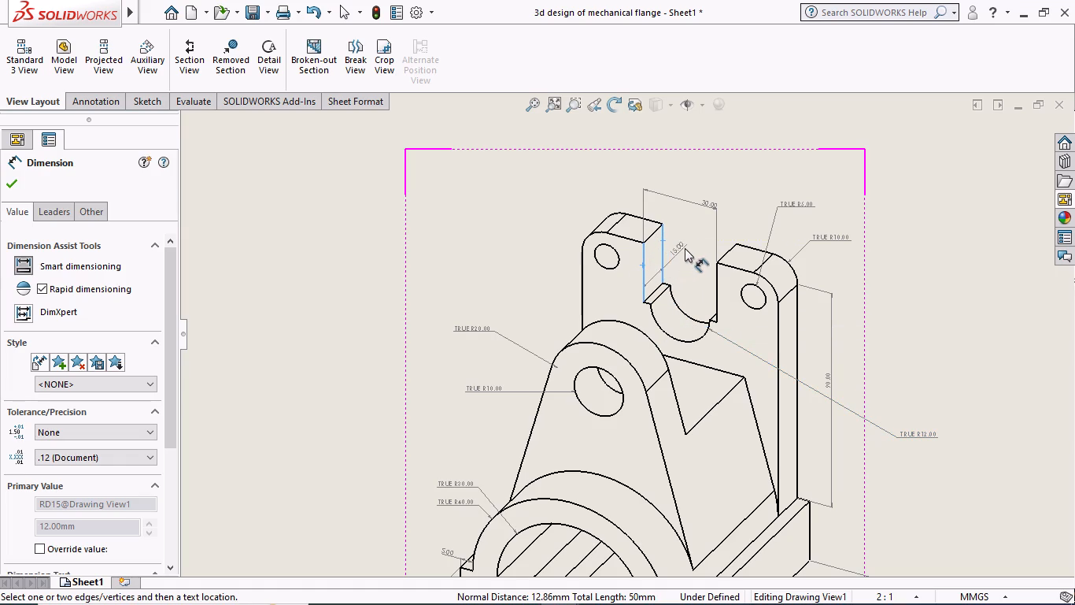
pyautogui.click(693, 243)
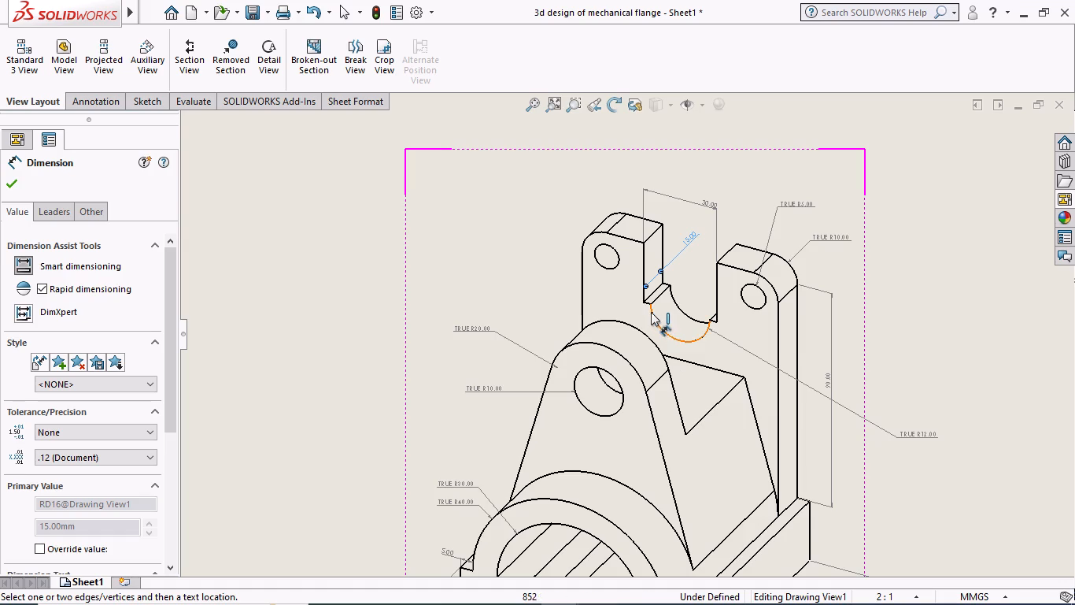
pyautogui.scroll(-9, 662, 305)
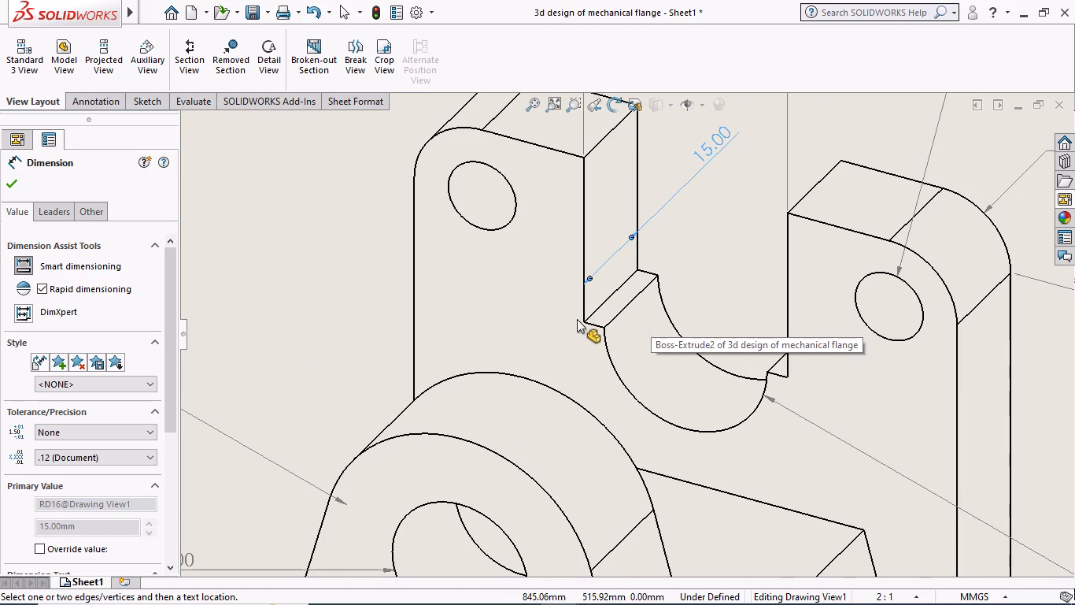
pyautogui.click(593, 325)
pyautogui.click(567, 352)
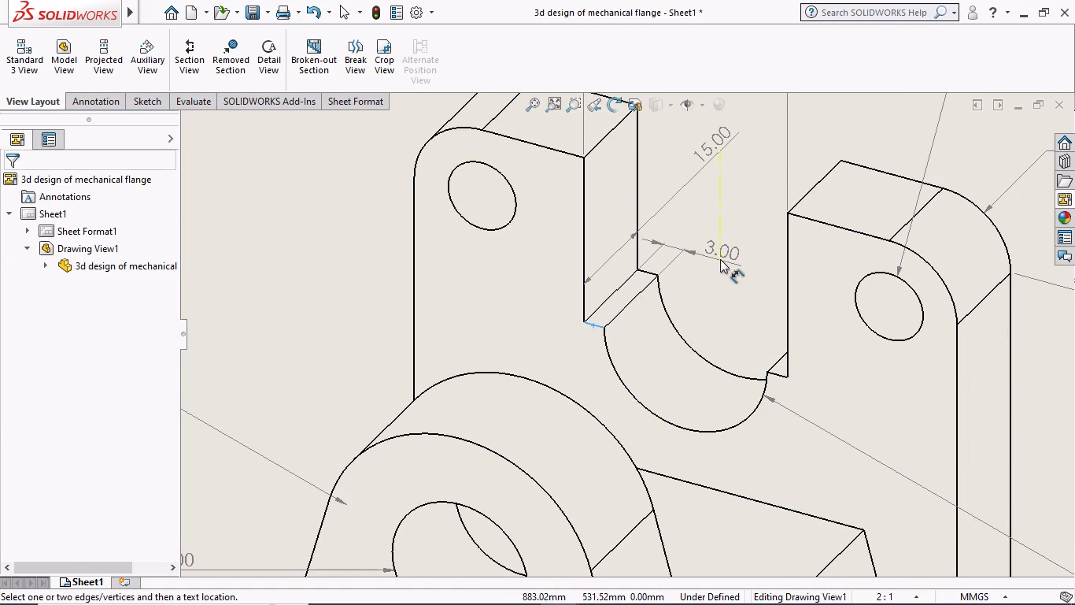
pyautogui.click(720, 259)
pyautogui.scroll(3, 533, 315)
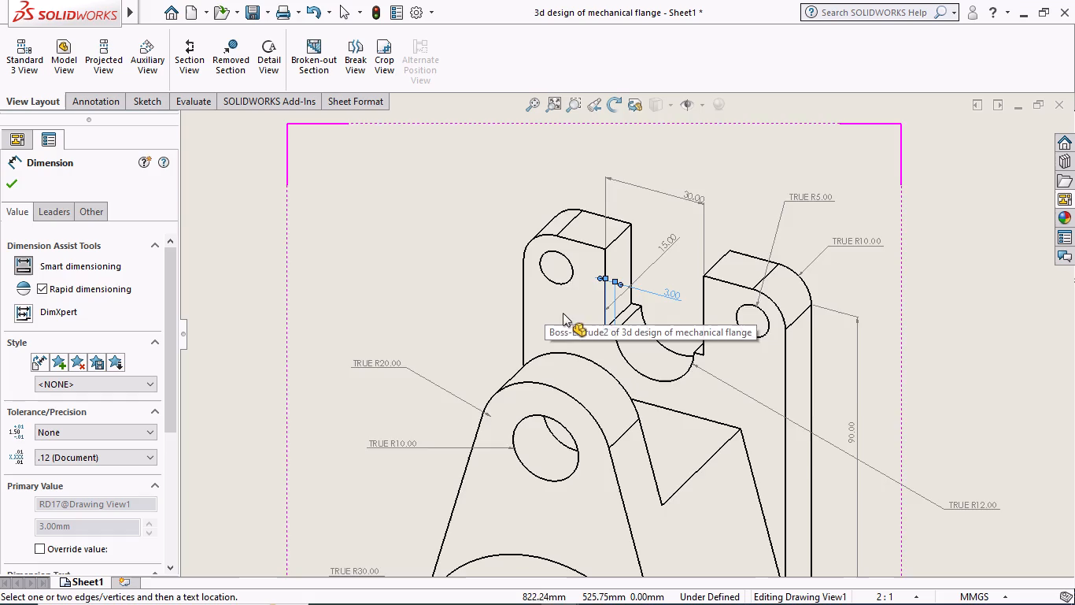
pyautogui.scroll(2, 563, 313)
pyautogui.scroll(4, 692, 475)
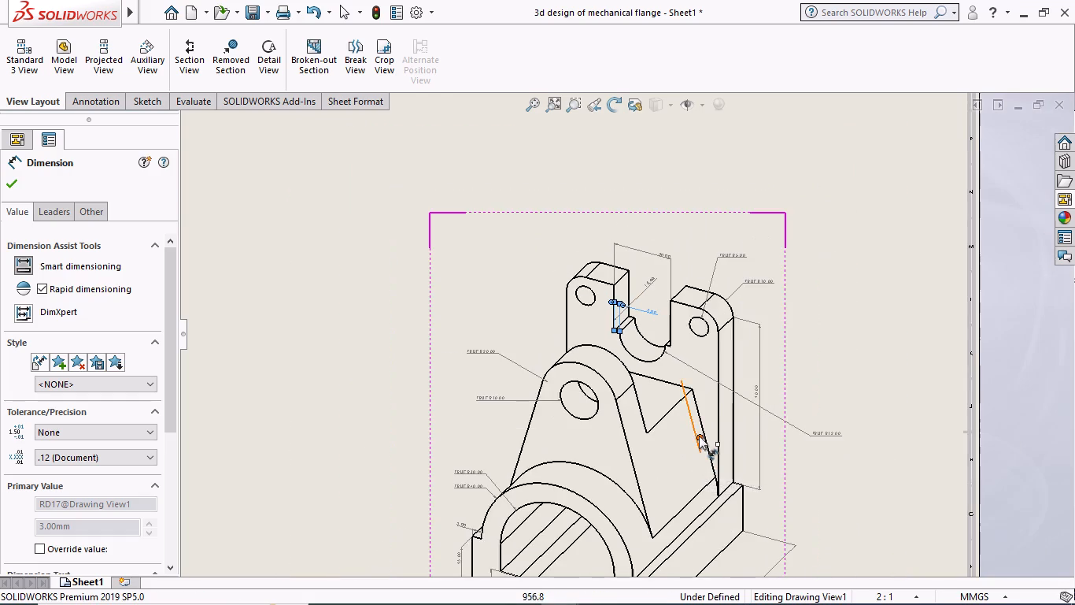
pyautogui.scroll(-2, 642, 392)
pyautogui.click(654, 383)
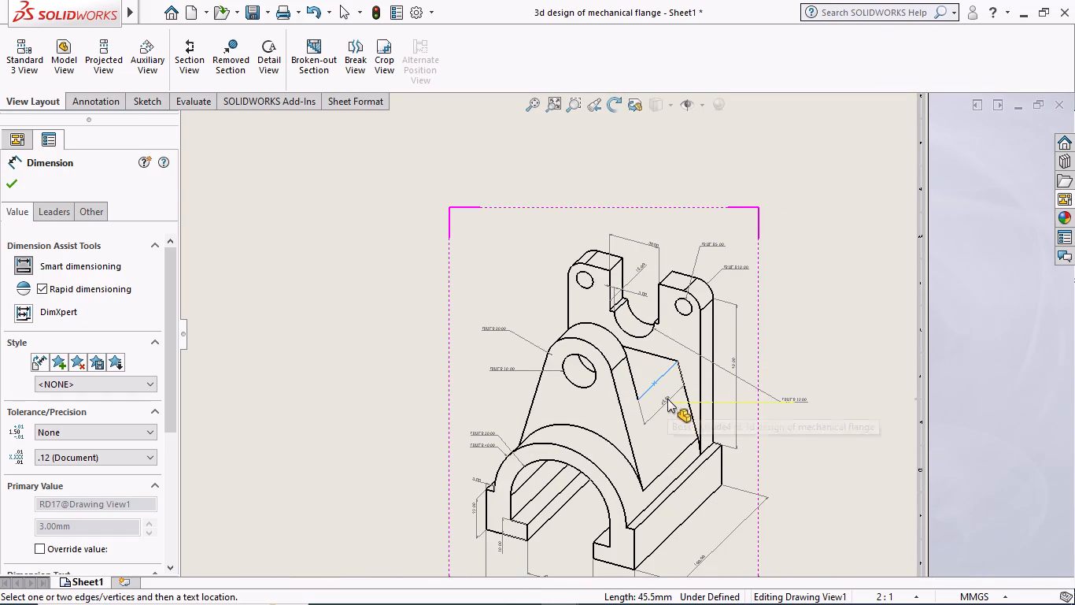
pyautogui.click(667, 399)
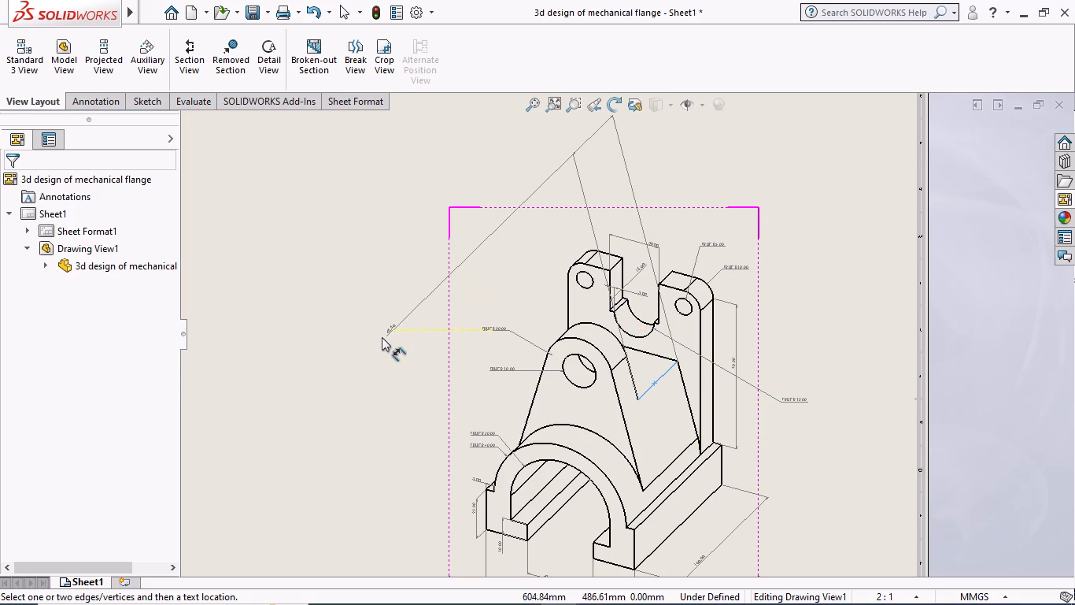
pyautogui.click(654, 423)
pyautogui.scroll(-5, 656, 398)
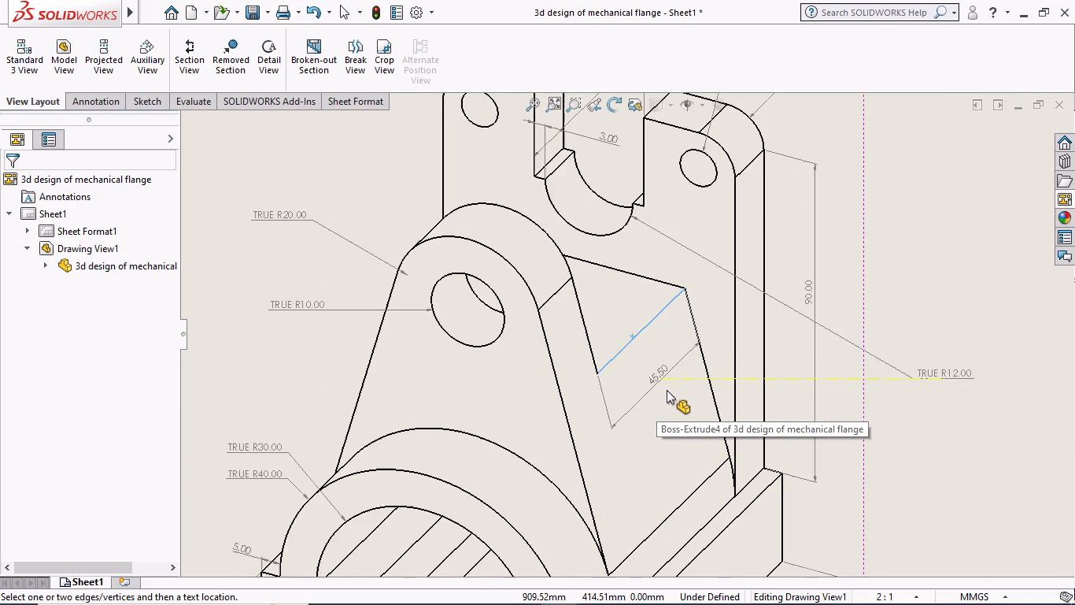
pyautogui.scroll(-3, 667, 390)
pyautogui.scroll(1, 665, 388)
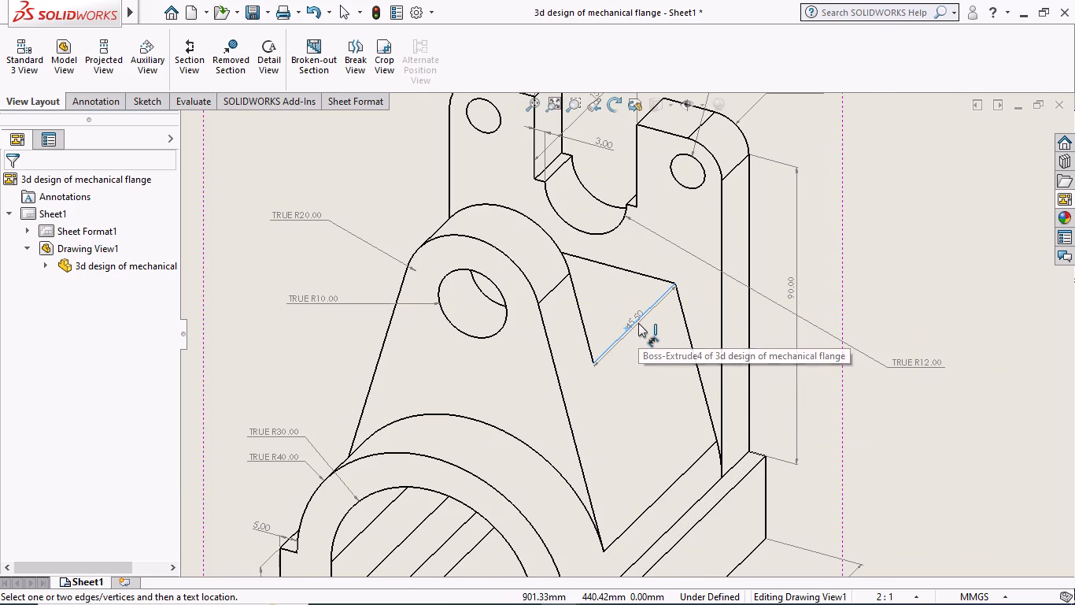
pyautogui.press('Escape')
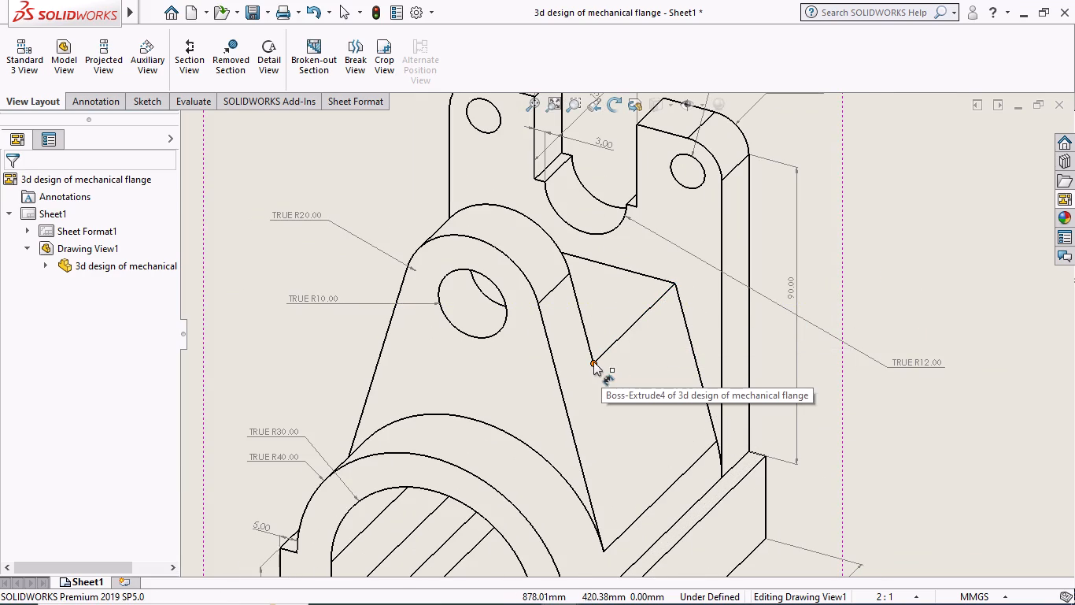
# Dimension the visible top side edge between the tapered upright and the notched plate using its two end corners, with the text below it.
pyautogui.click(593, 362)
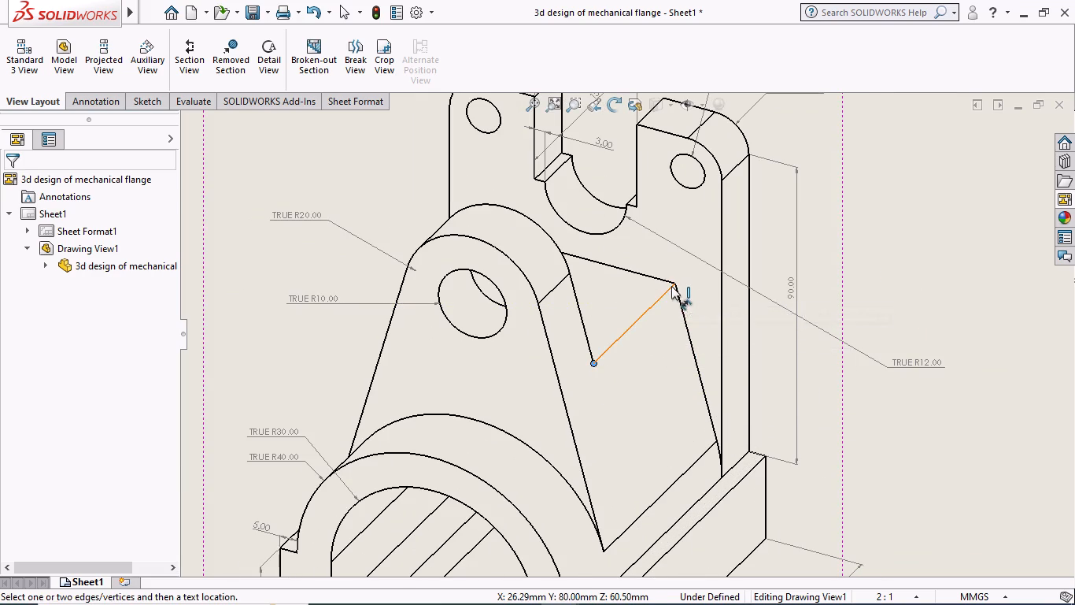
pyautogui.click(671, 286)
pyautogui.click(676, 282)
pyautogui.click(669, 349)
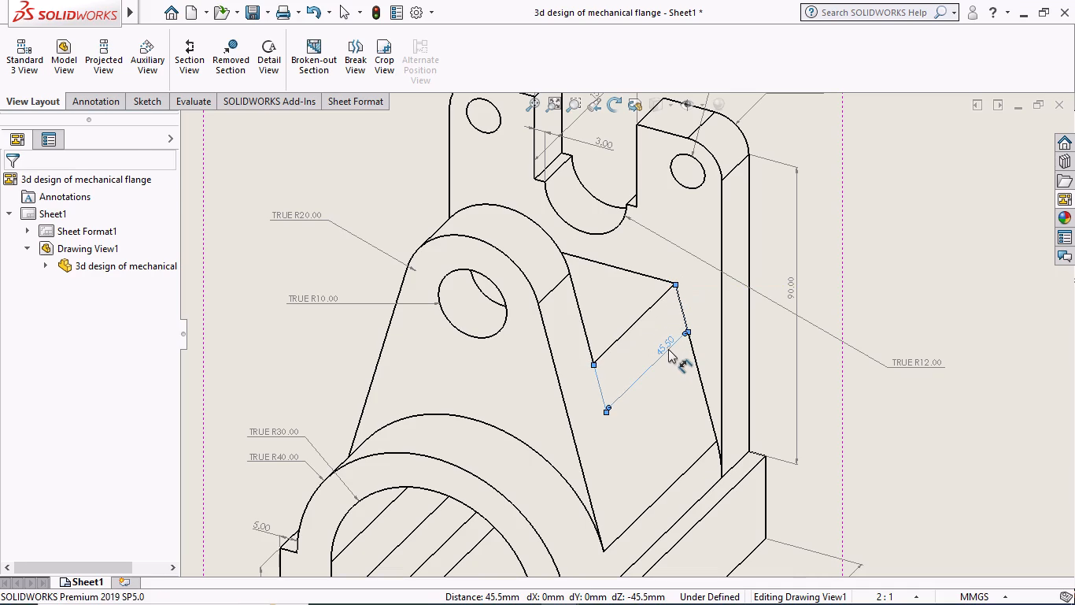
pyautogui.rightClick(668, 344)
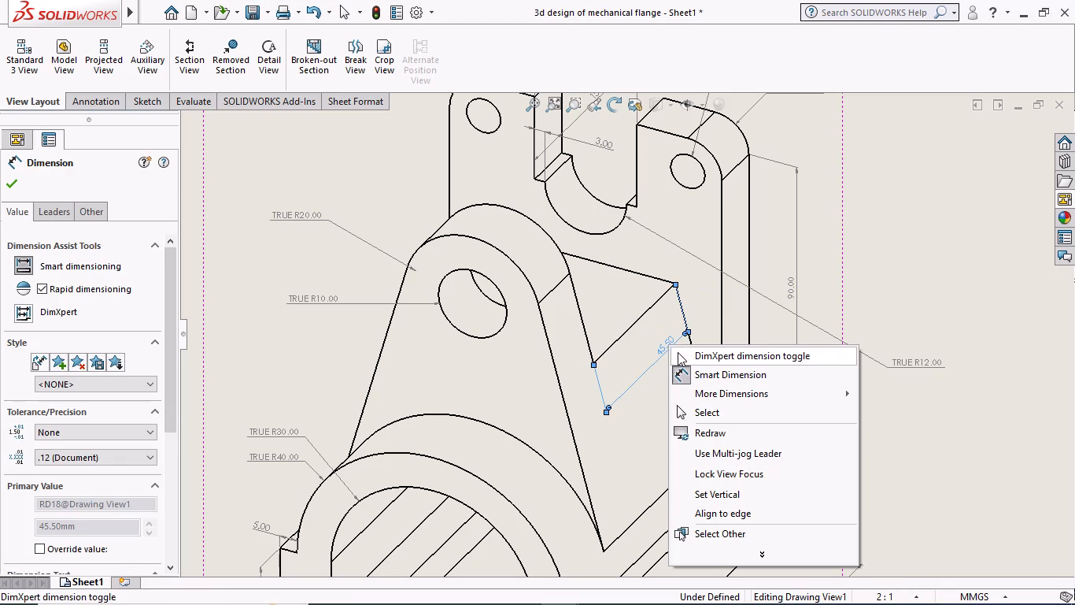
pyautogui.click(712, 410)
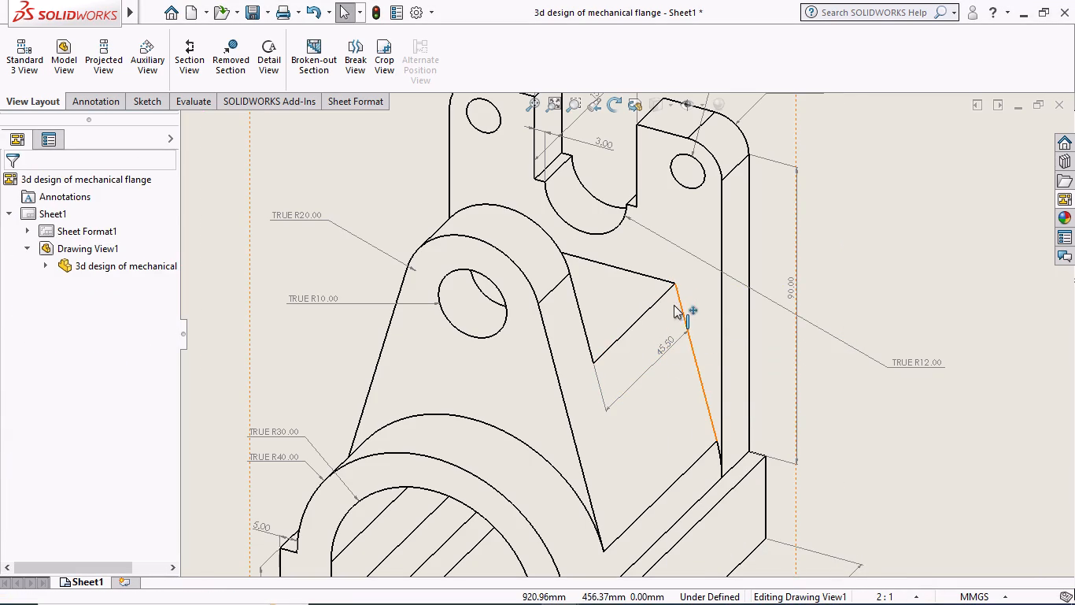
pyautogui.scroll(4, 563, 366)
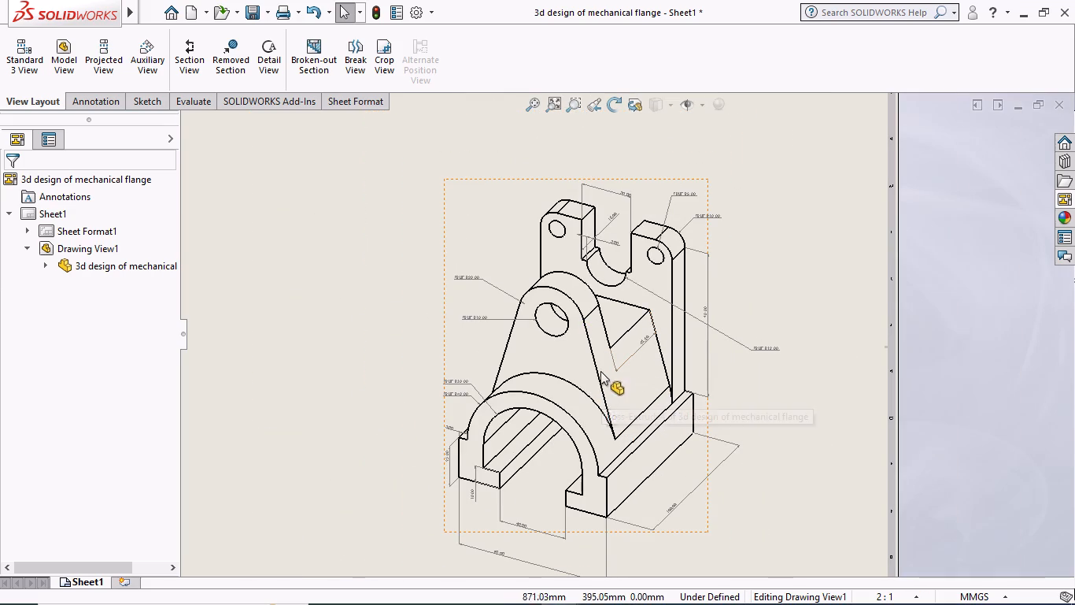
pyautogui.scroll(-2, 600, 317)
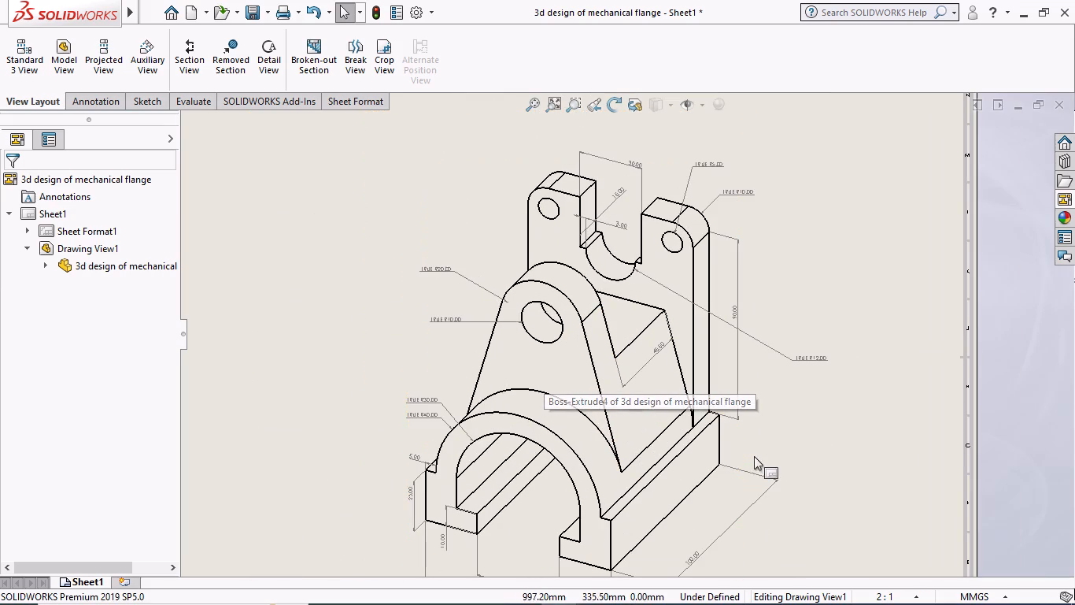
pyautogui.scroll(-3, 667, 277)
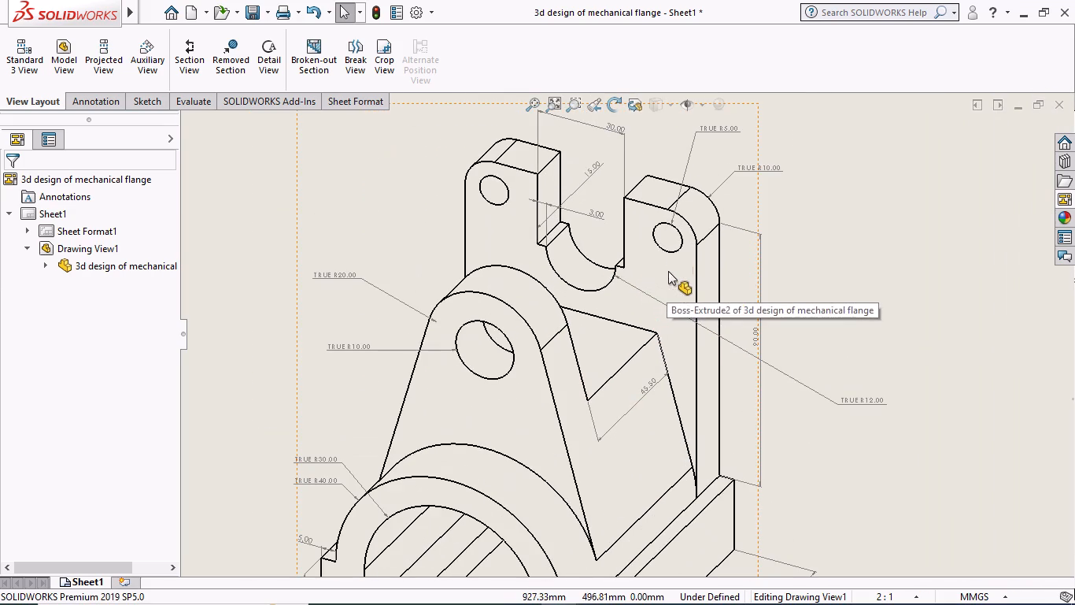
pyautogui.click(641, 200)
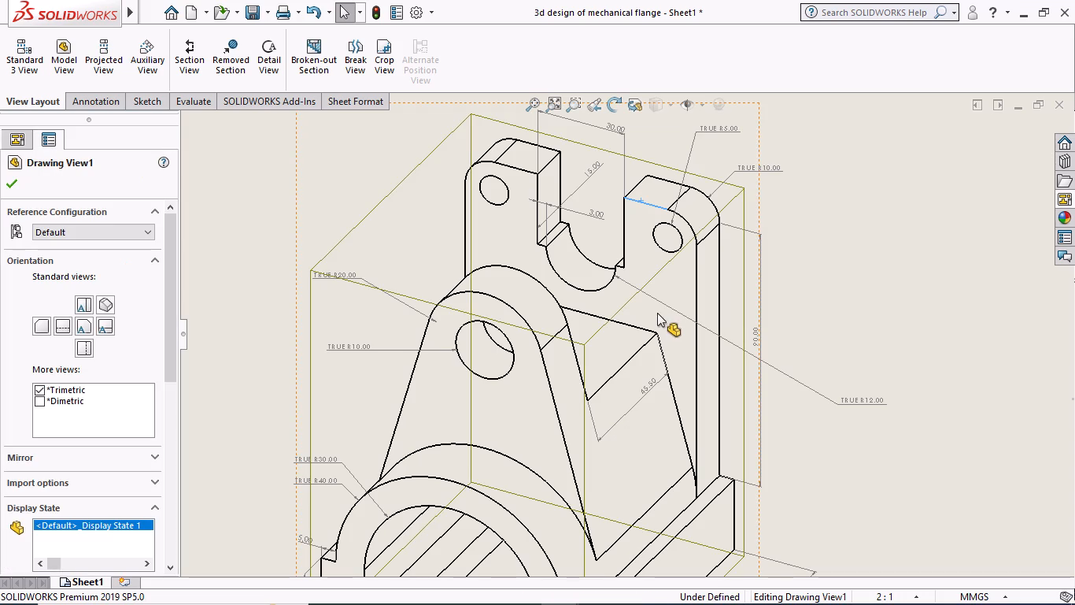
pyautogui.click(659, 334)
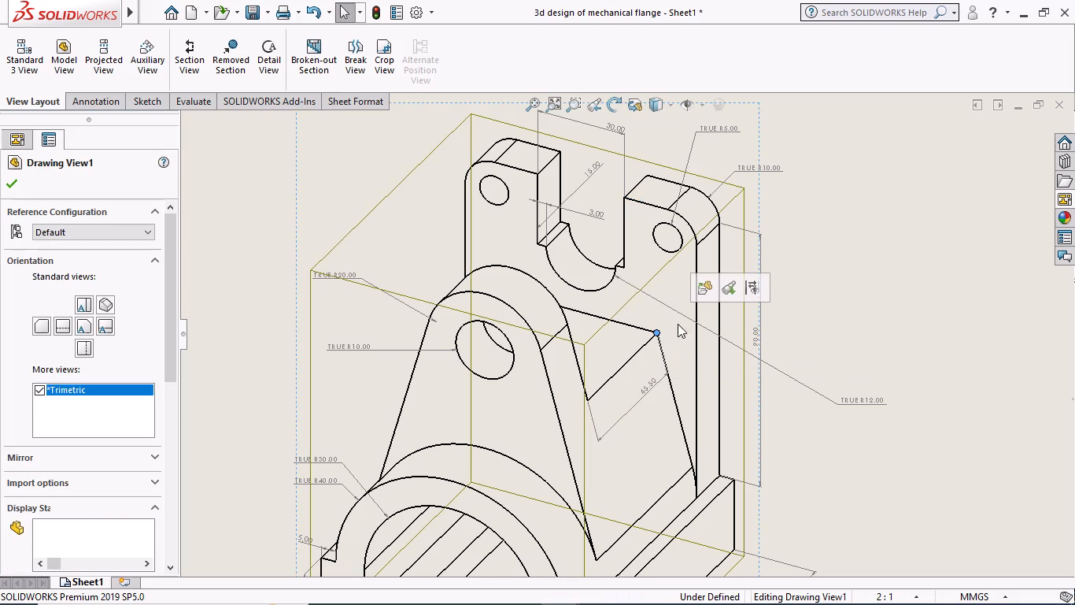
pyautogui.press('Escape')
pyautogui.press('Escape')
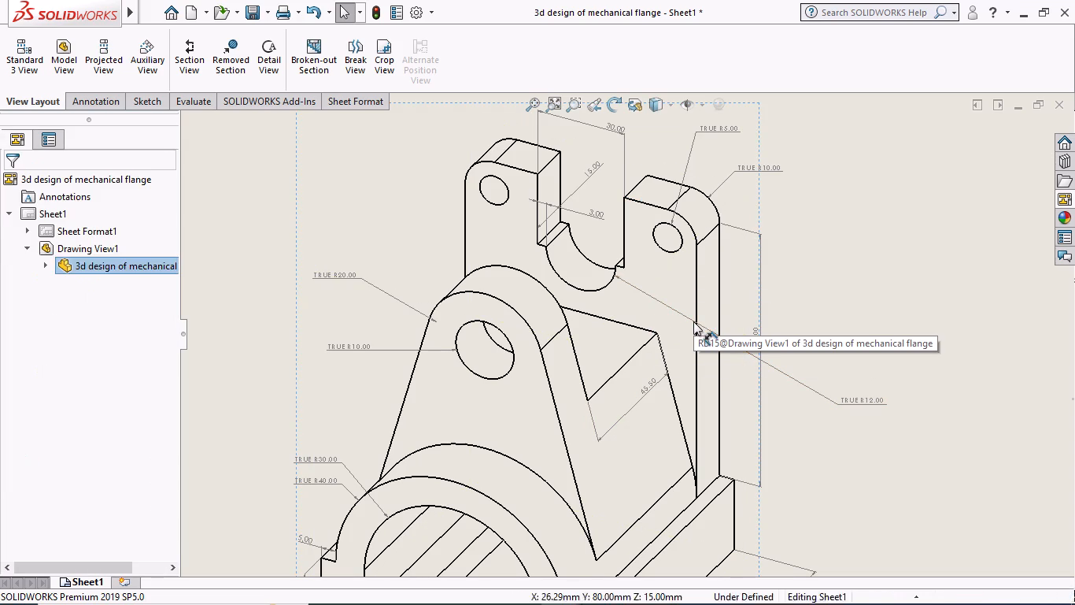
# Dimension the vertical distance from the side face's upper corner at the notched plate to that plate's top edge, with the text outside the part.
pyautogui.scroll(3, 626, 302)
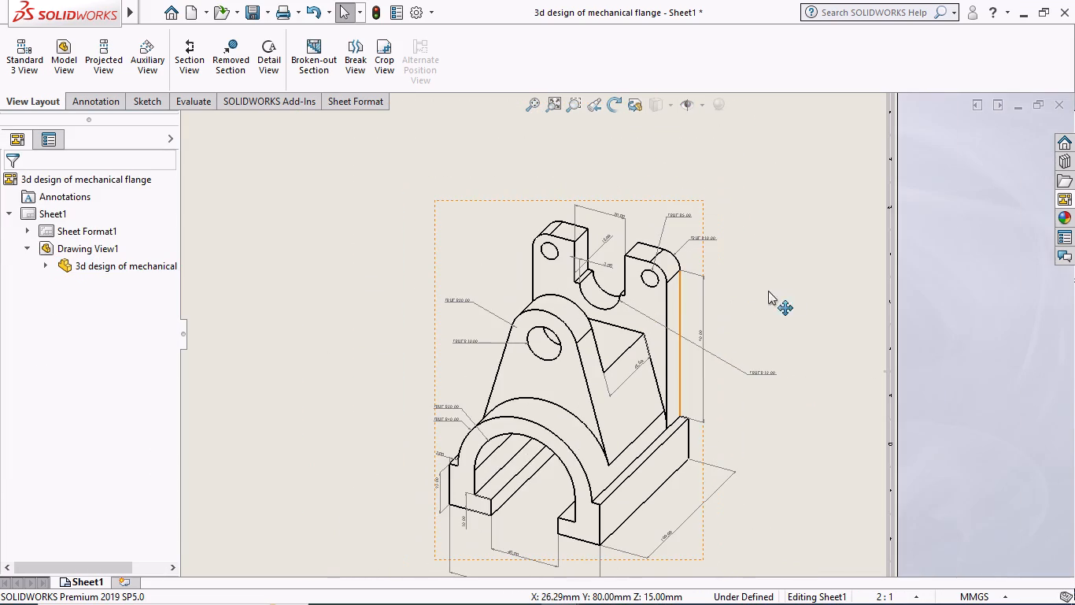
pyautogui.rightClick(799, 284)
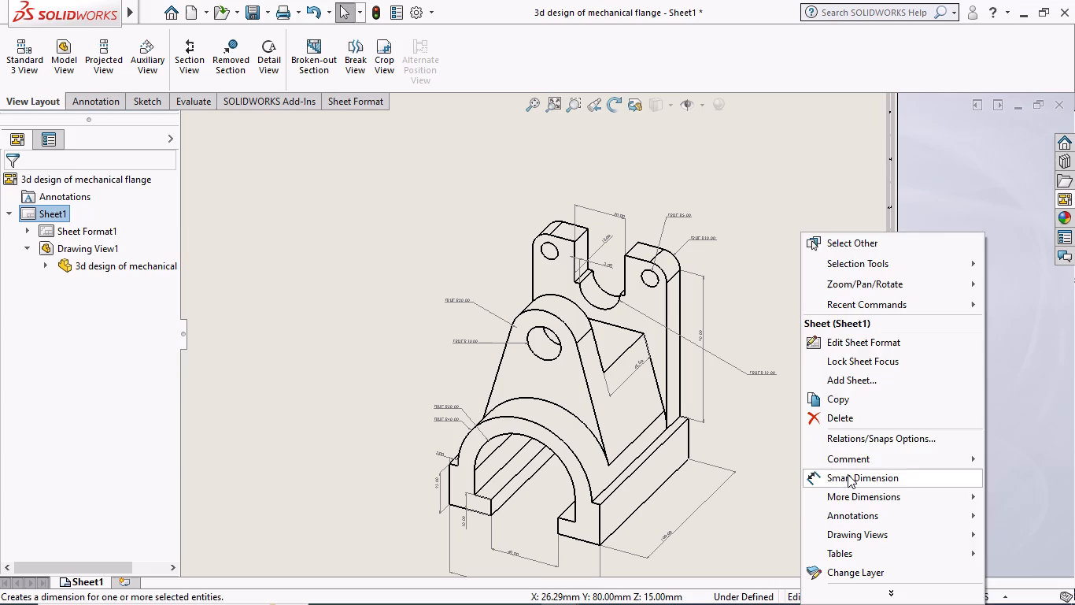
pyautogui.click(848, 474)
pyautogui.scroll(-5, 648, 338)
pyautogui.scroll(-2, 638, 260)
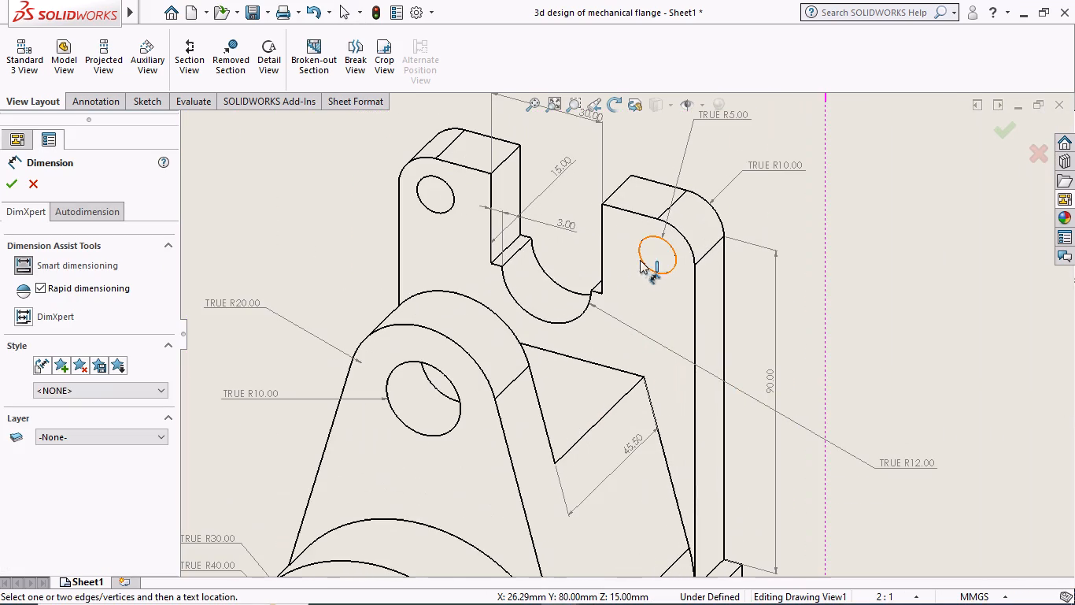
pyautogui.click(645, 377)
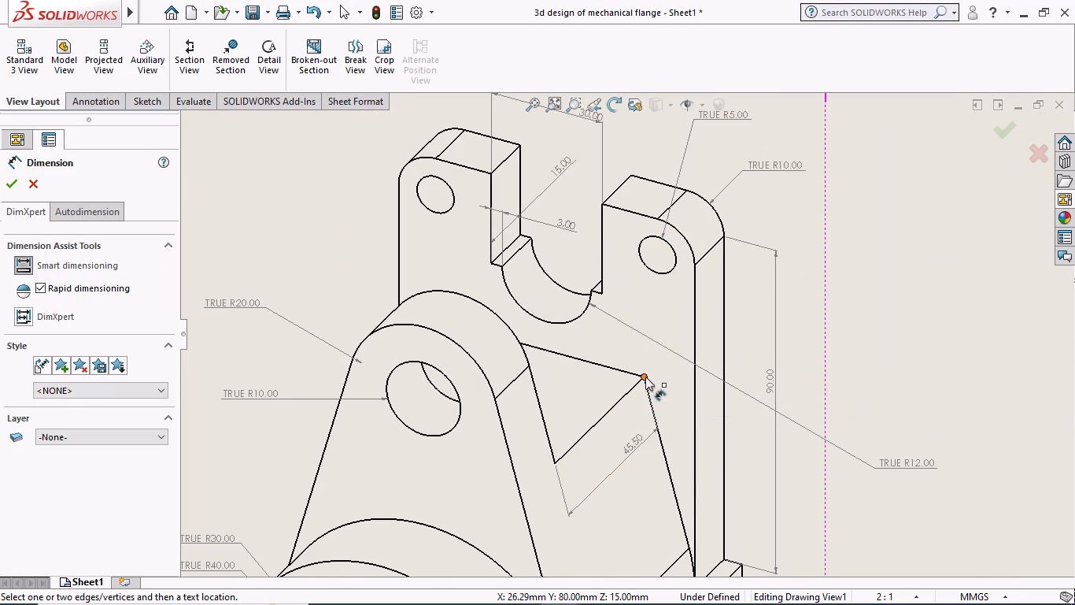
pyautogui.click(654, 271)
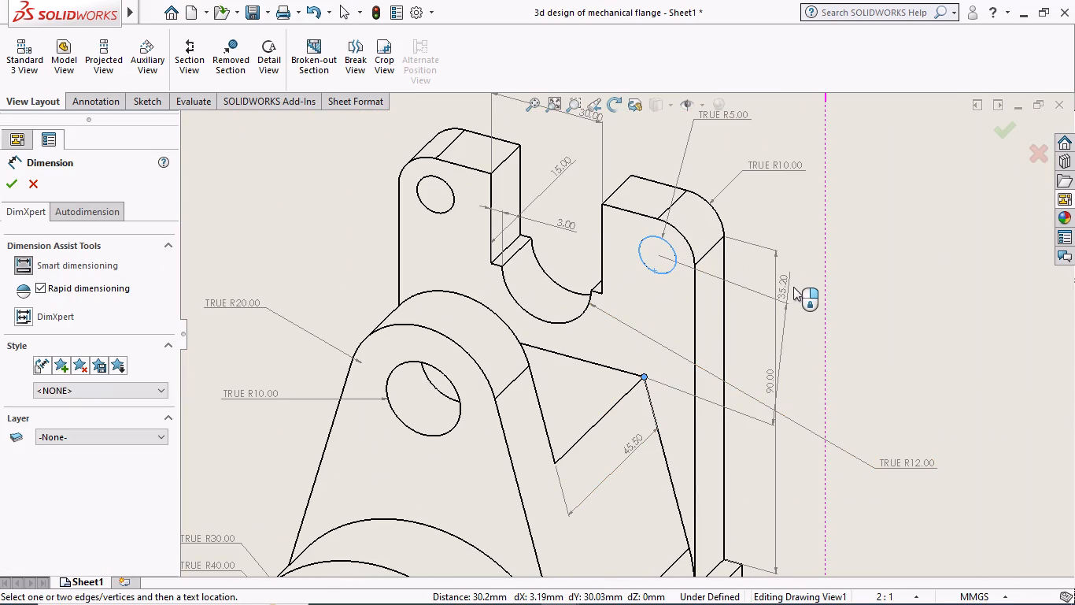
pyautogui.press('Escape')
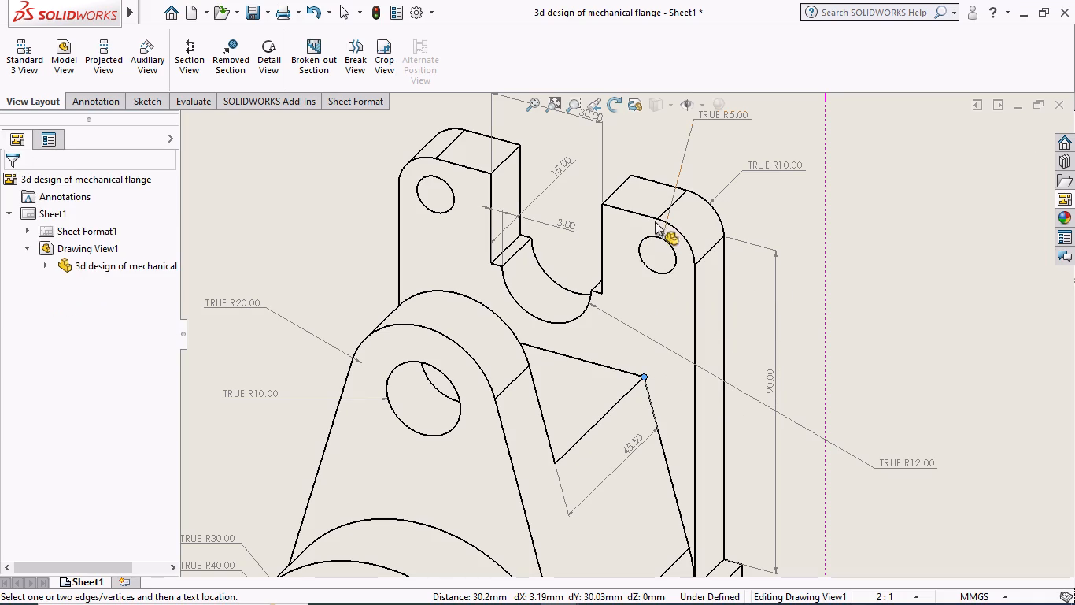
pyautogui.click(640, 214)
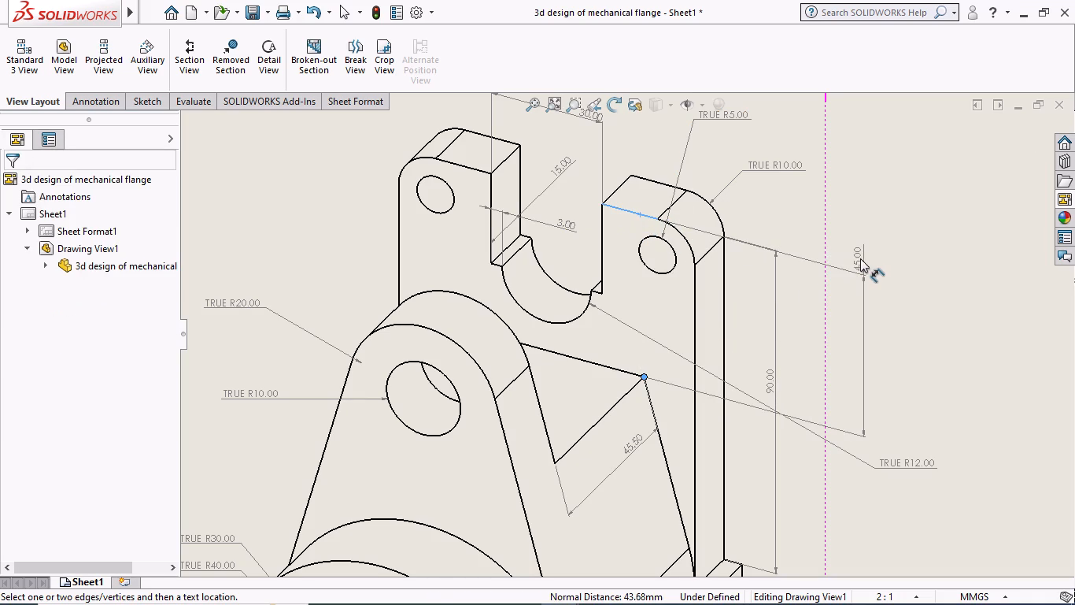
pyautogui.click(863, 258)
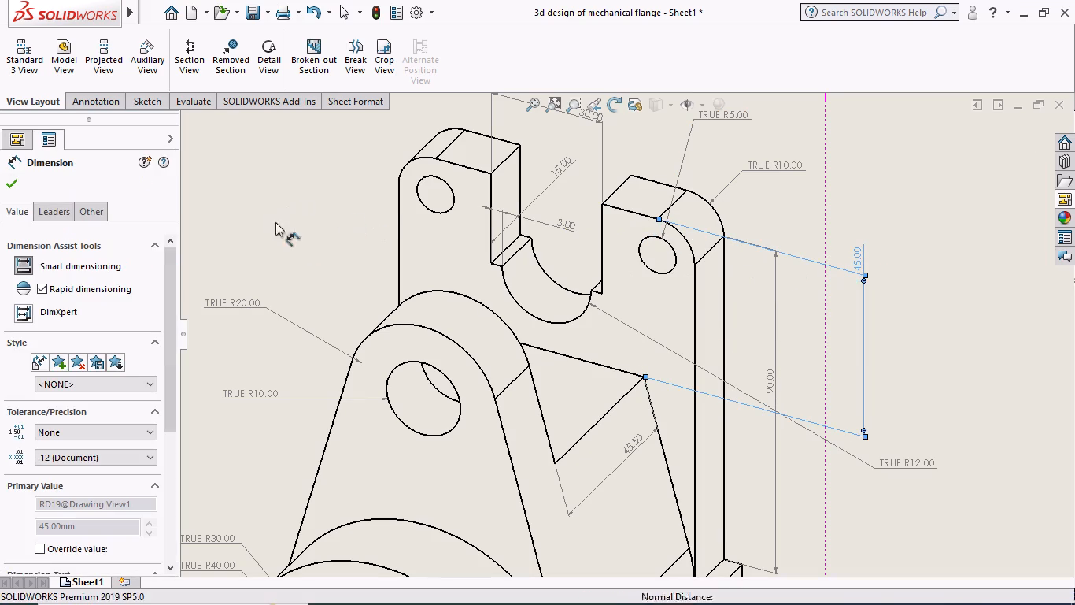
# Dimension the bottom side edge between the tapered upright and the notched plate using its two end corners, with the text below it.
pyautogui.scroll(4, 625, 337)
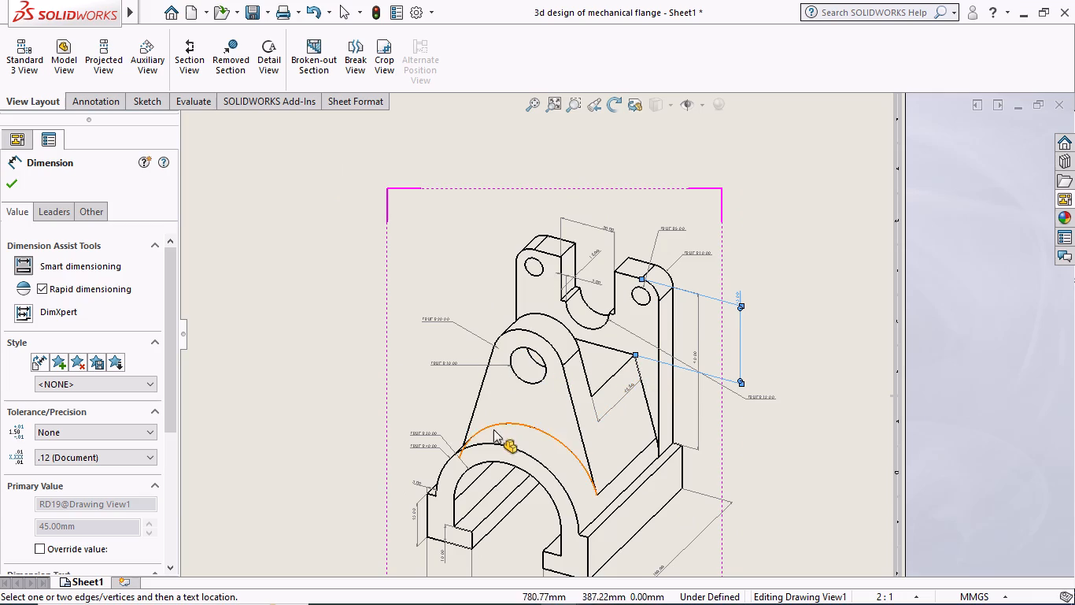
pyautogui.click(595, 496)
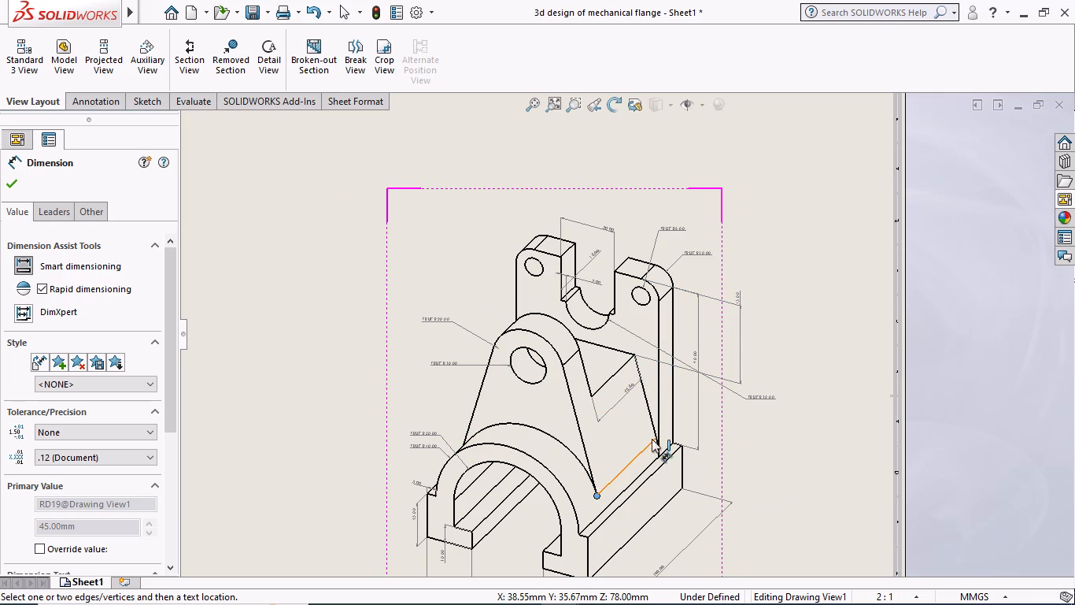
pyautogui.click(657, 437)
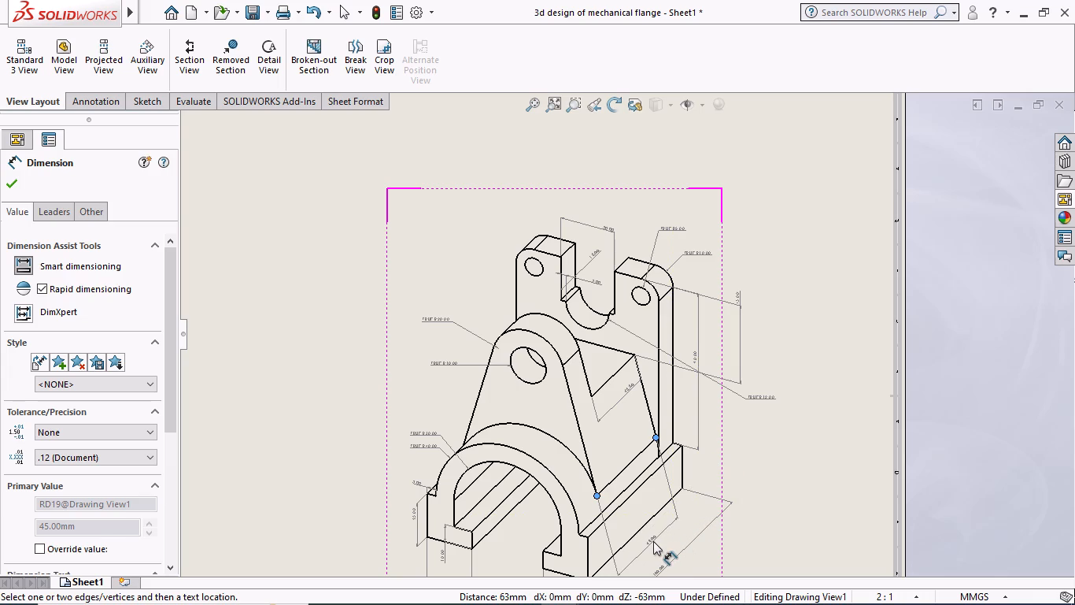
pyautogui.click(653, 541)
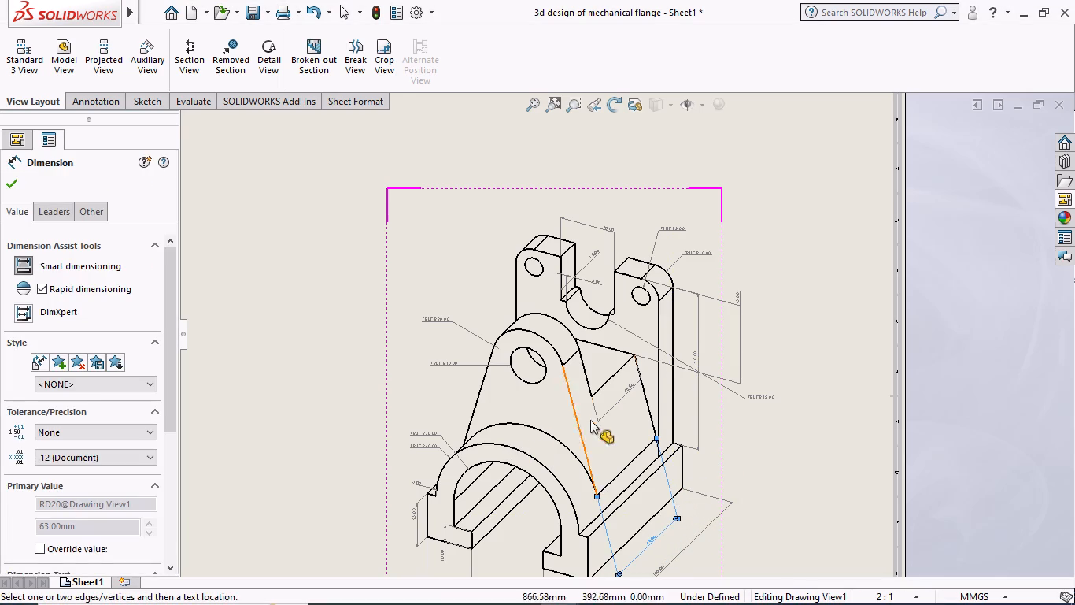
pyautogui.scroll(-5, 593, 418)
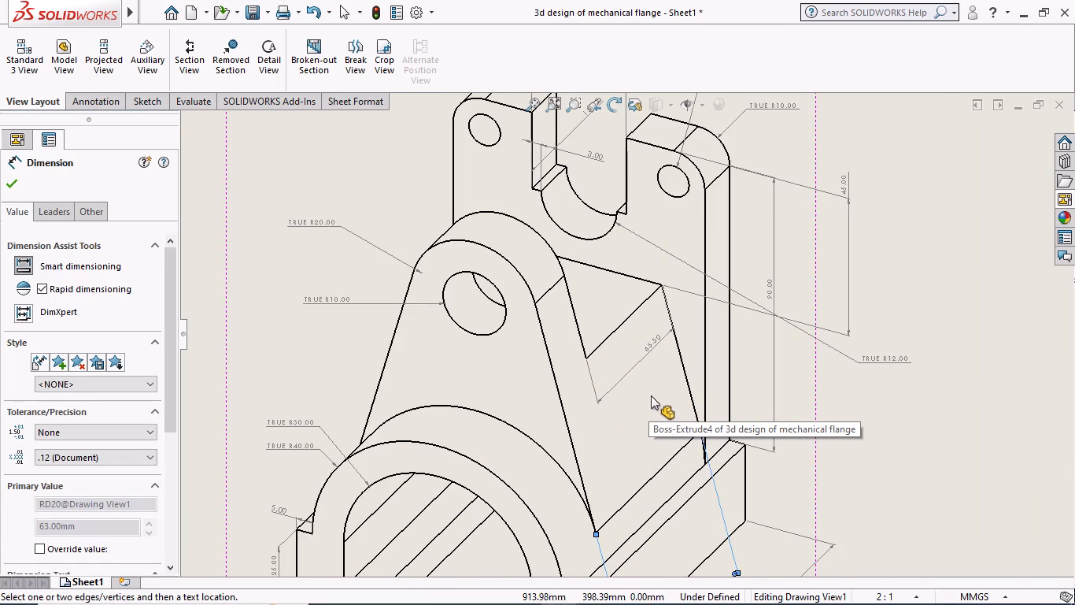
pyautogui.scroll(-1, 651, 395)
pyautogui.scroll(4, 620, 384)
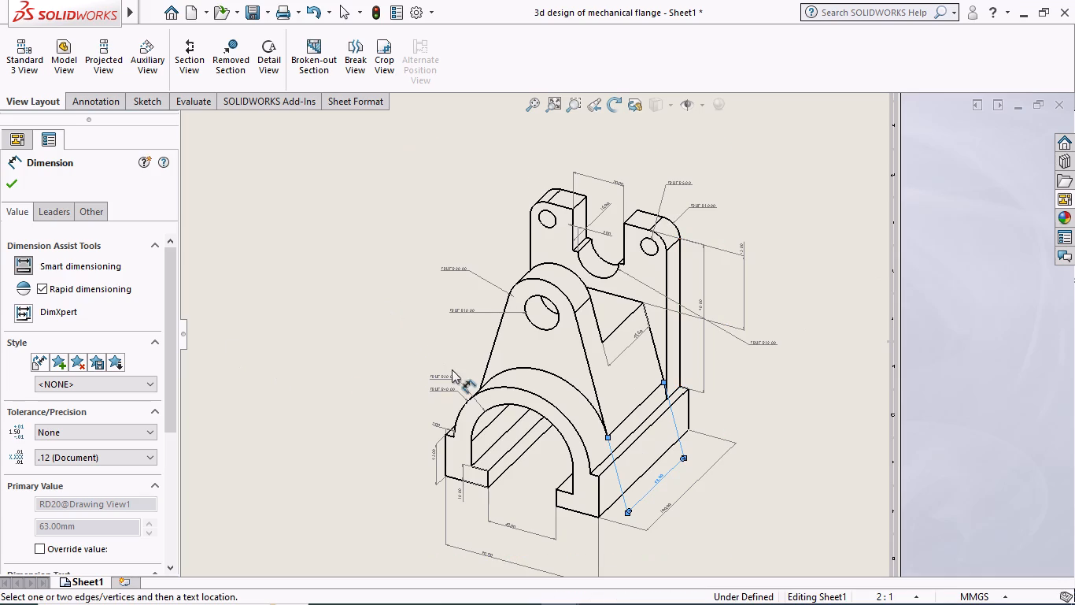
pyautogui.scroll(5, 397, 369)
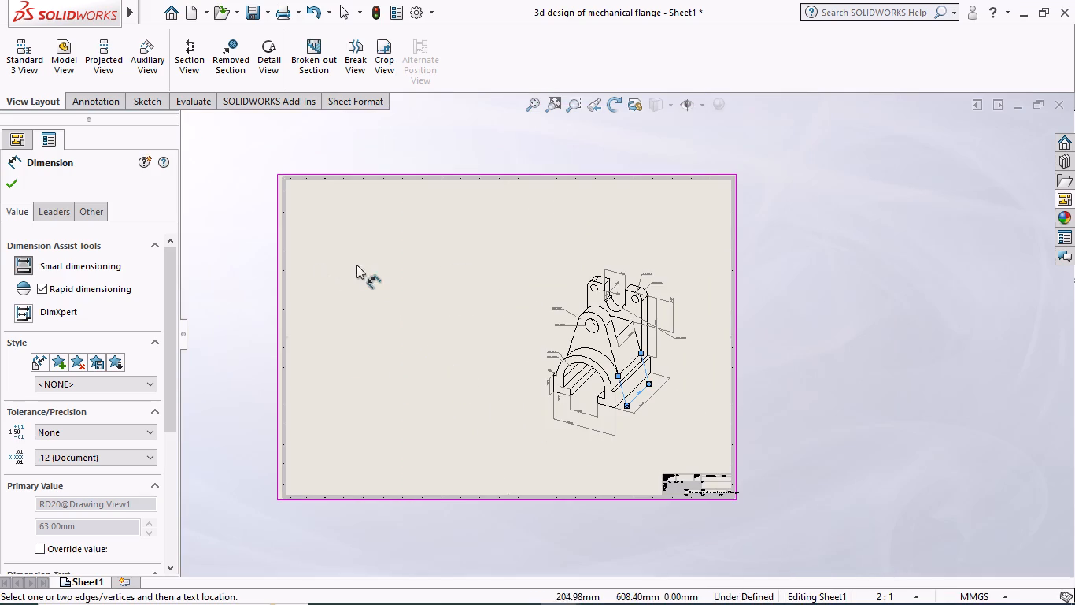
pyautogui.click(10, 183)
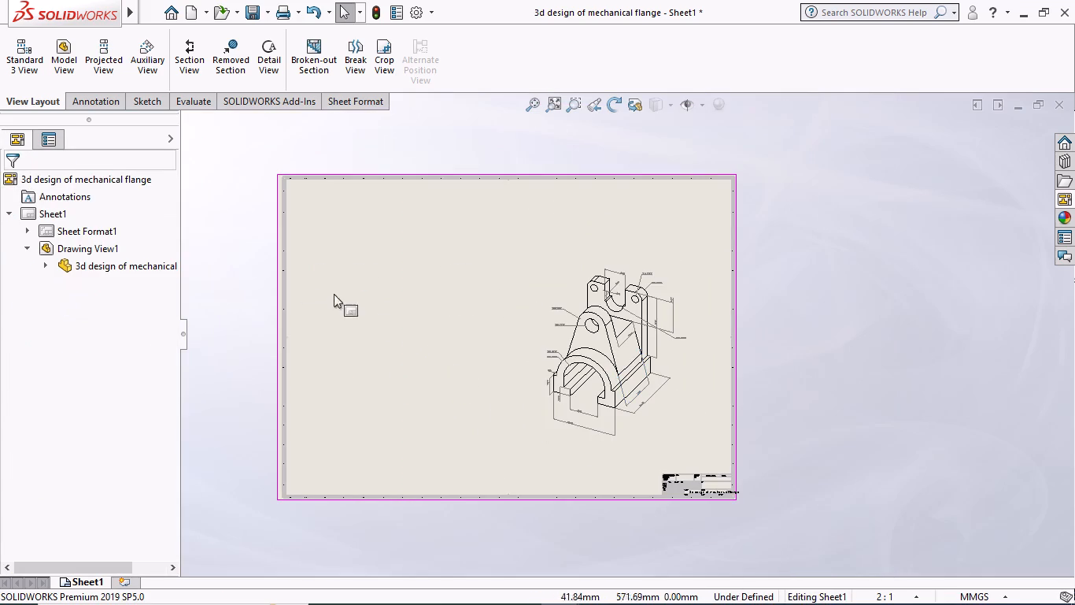
# Insert a front model view of the "3d design of mechanical flange" part in the empty area beside the trimetric view.
pyautogui.scroll(1, 265, 249)
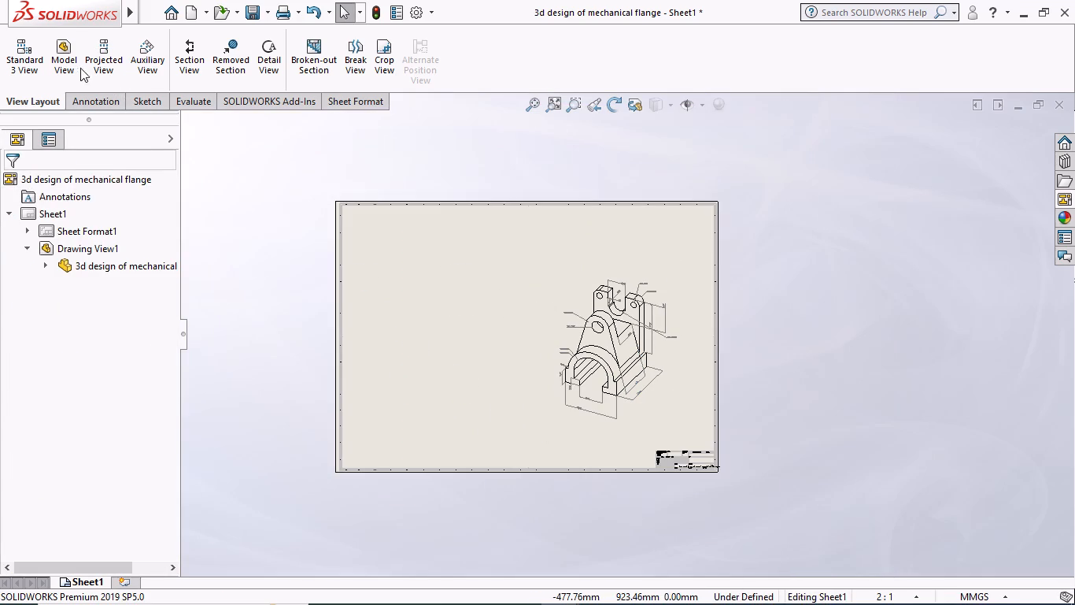
pyautogui.click(56, 65)
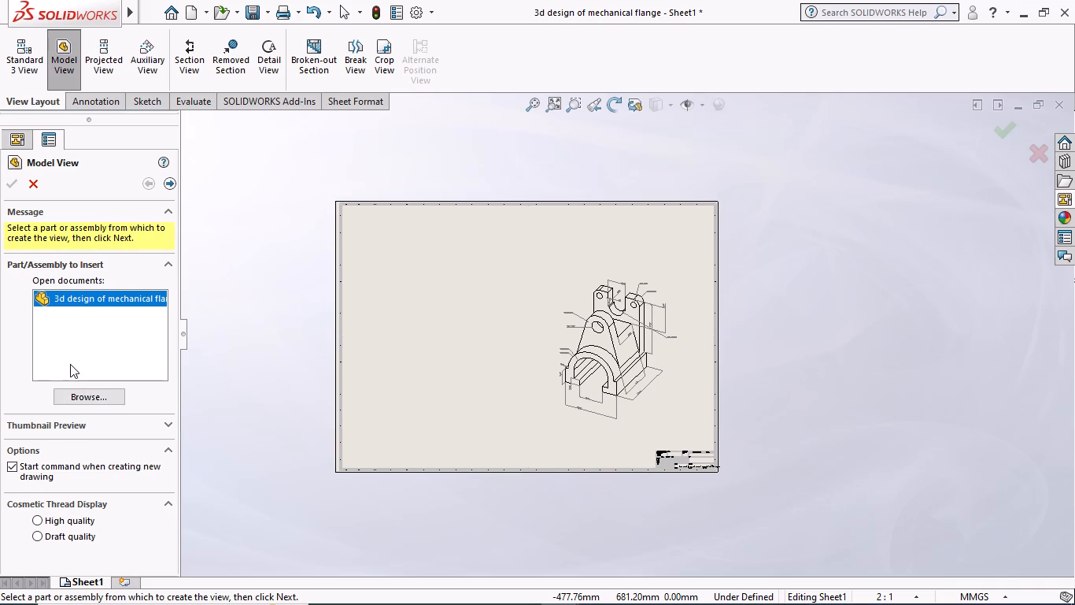
pyautogui.click(79, 392)
pyautogui.click(467, 184)
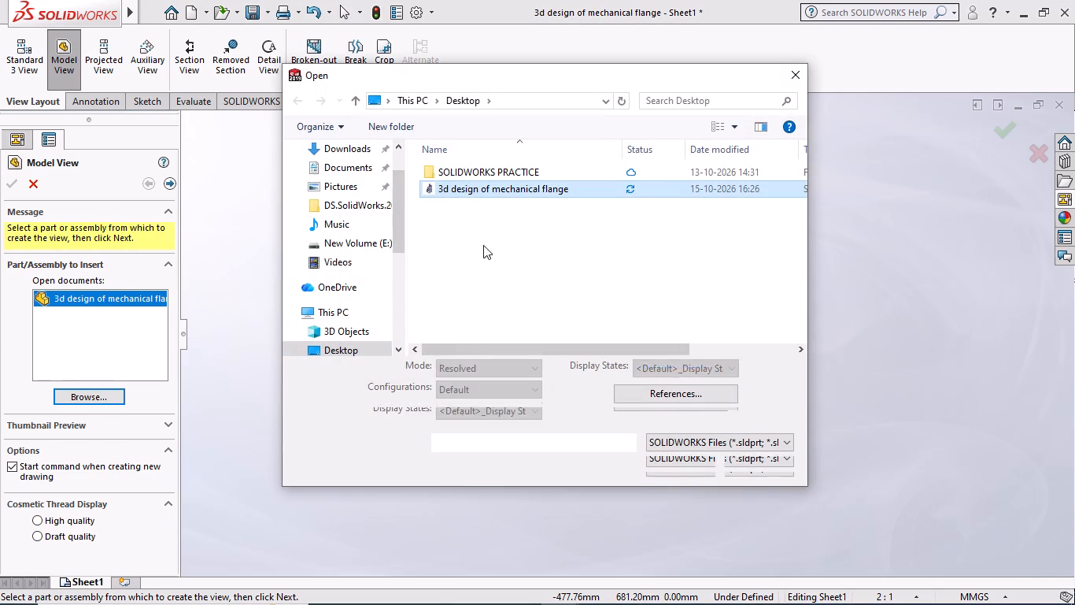
pyautogui.click(676, 469)
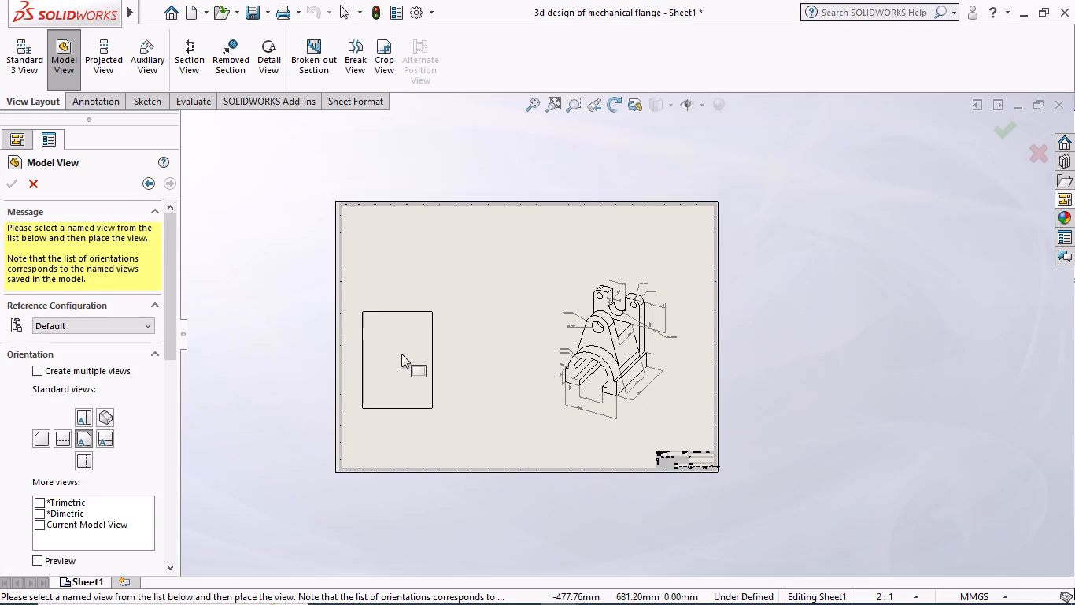
pyautogui.click(411, 336)
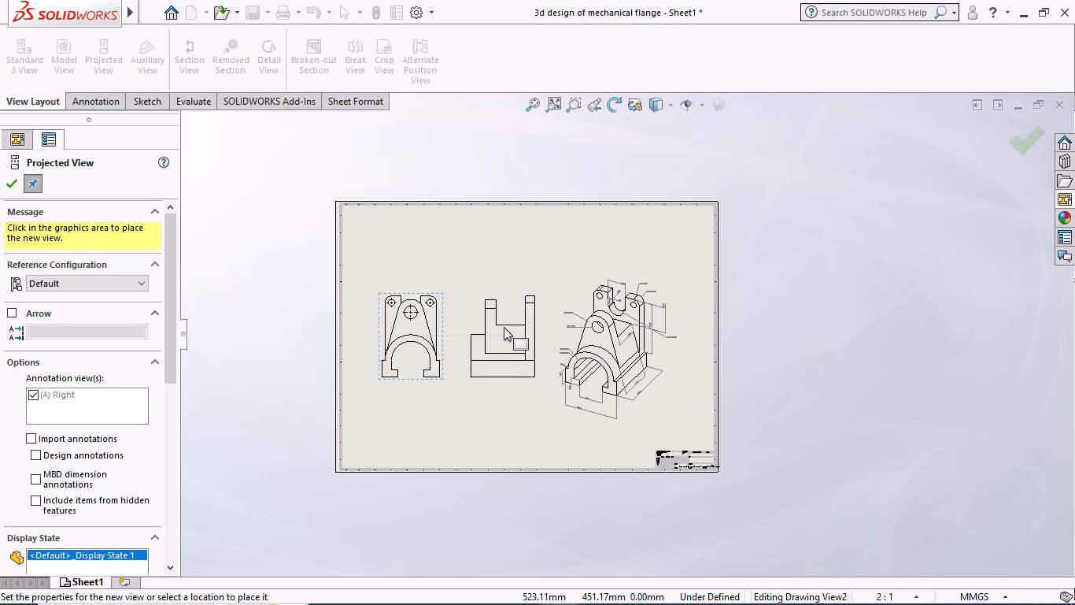
# Project a right side view beside the front view and a top view above it.
pyautogui.click(504, 327)
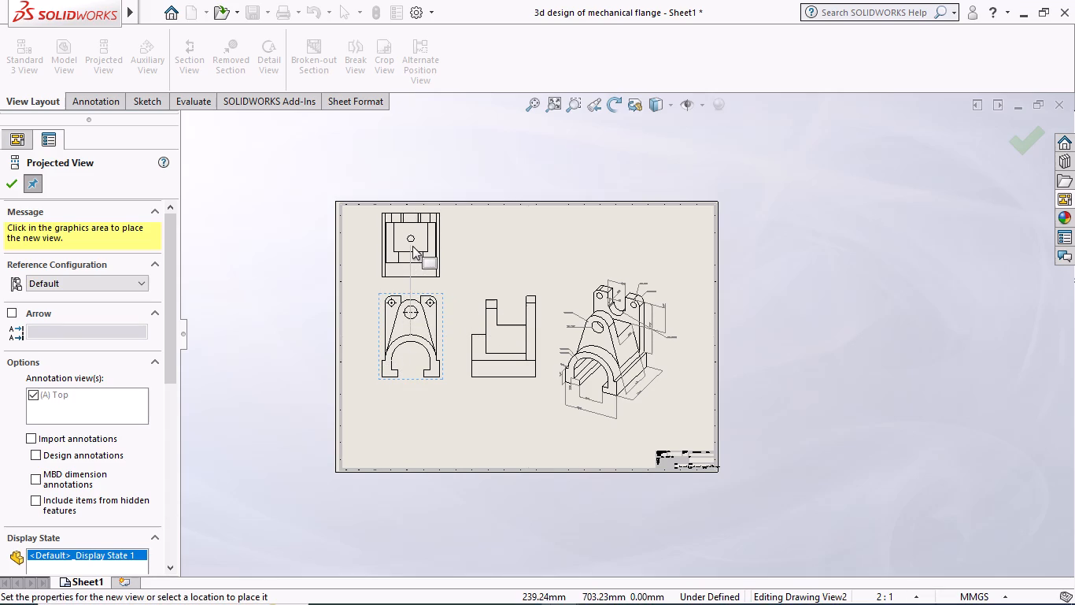
pyautogui.click(412, 246)
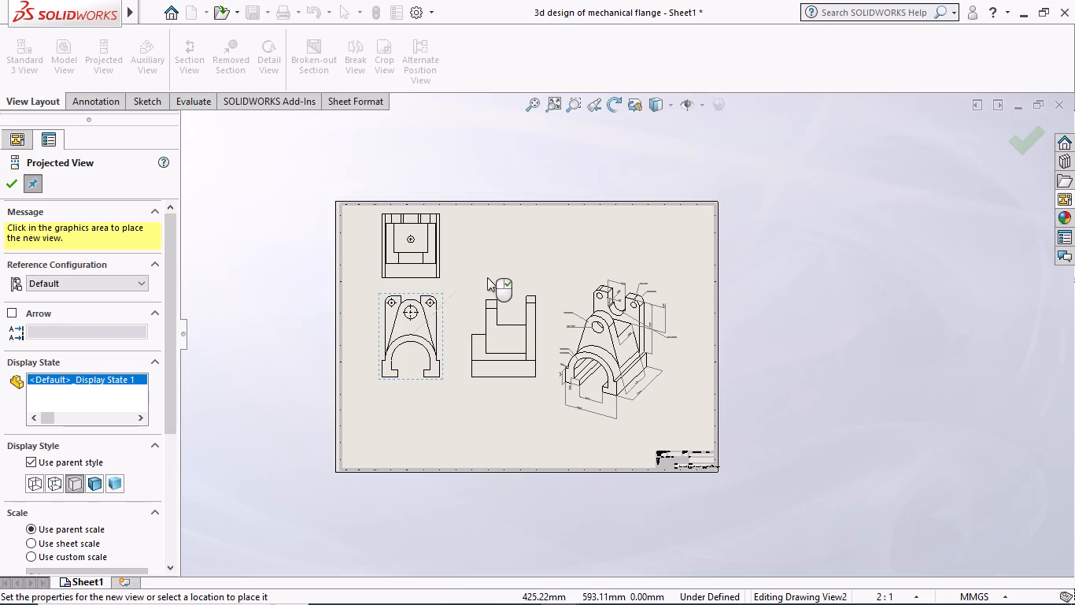
pyautogui.press('Escape')
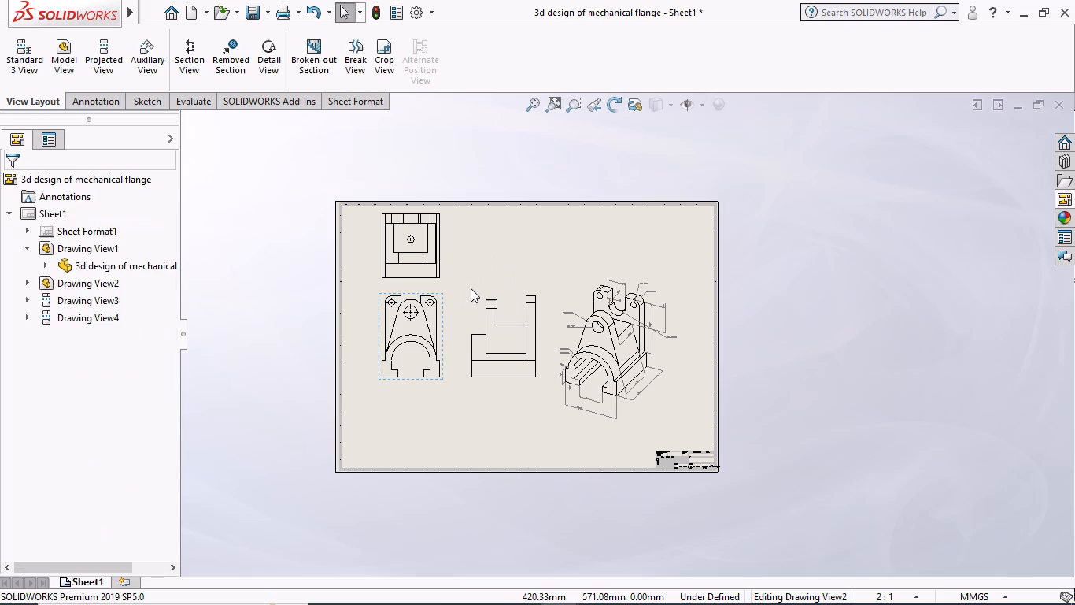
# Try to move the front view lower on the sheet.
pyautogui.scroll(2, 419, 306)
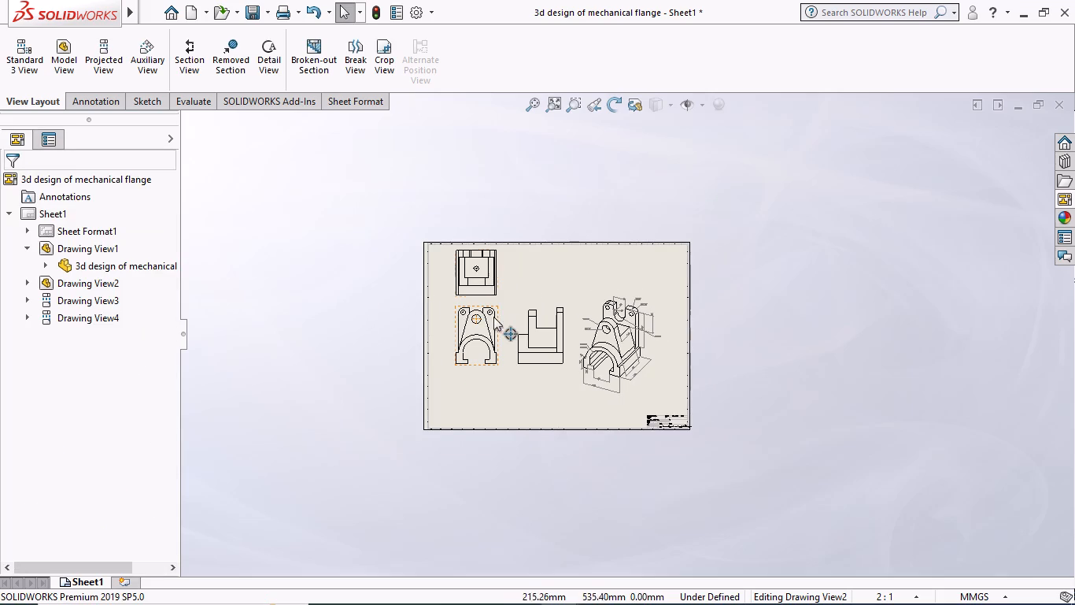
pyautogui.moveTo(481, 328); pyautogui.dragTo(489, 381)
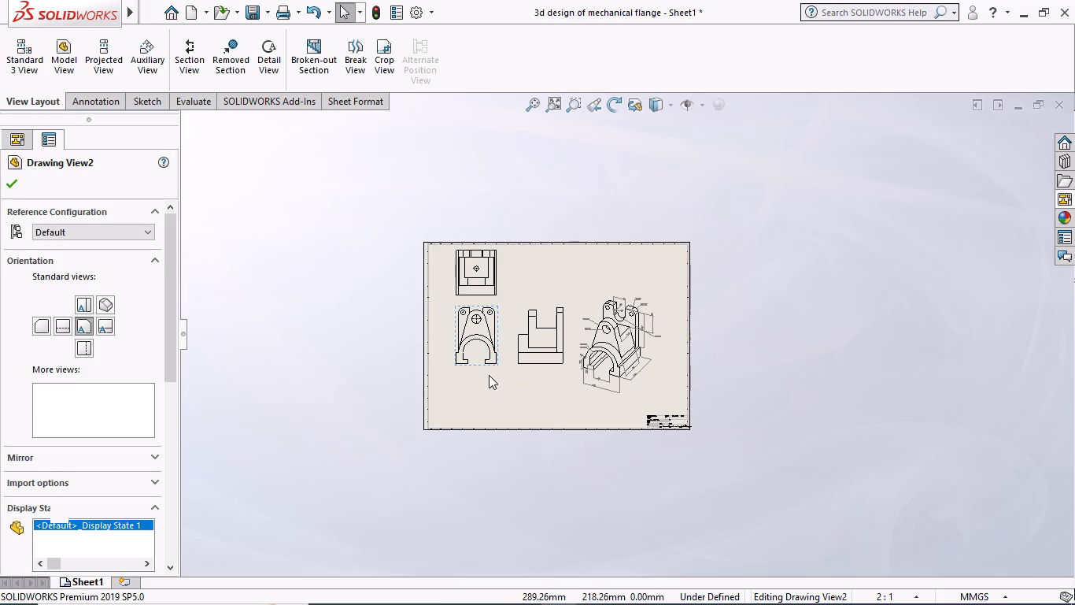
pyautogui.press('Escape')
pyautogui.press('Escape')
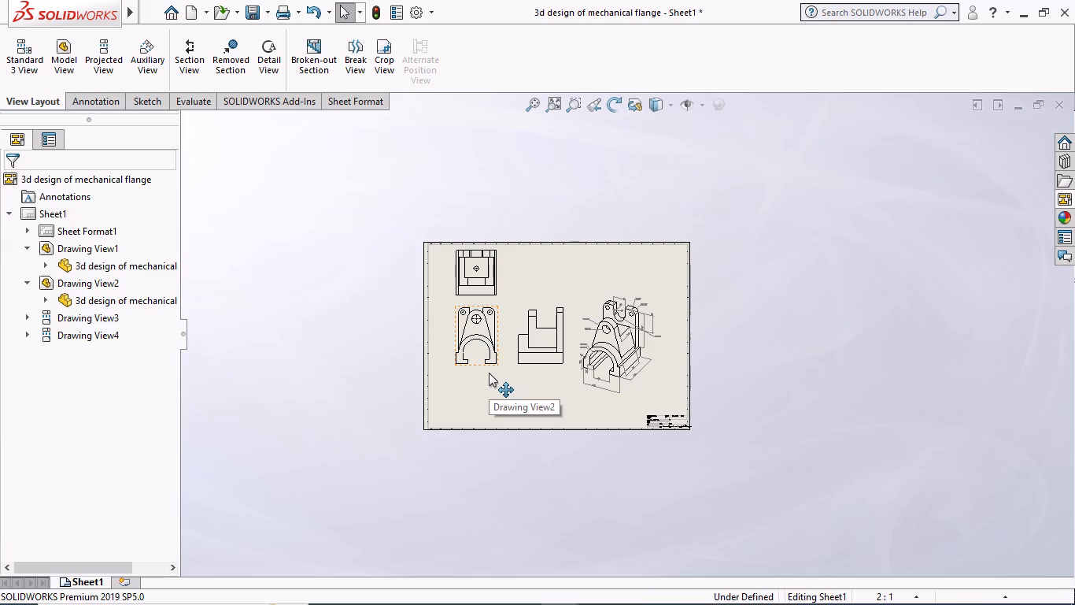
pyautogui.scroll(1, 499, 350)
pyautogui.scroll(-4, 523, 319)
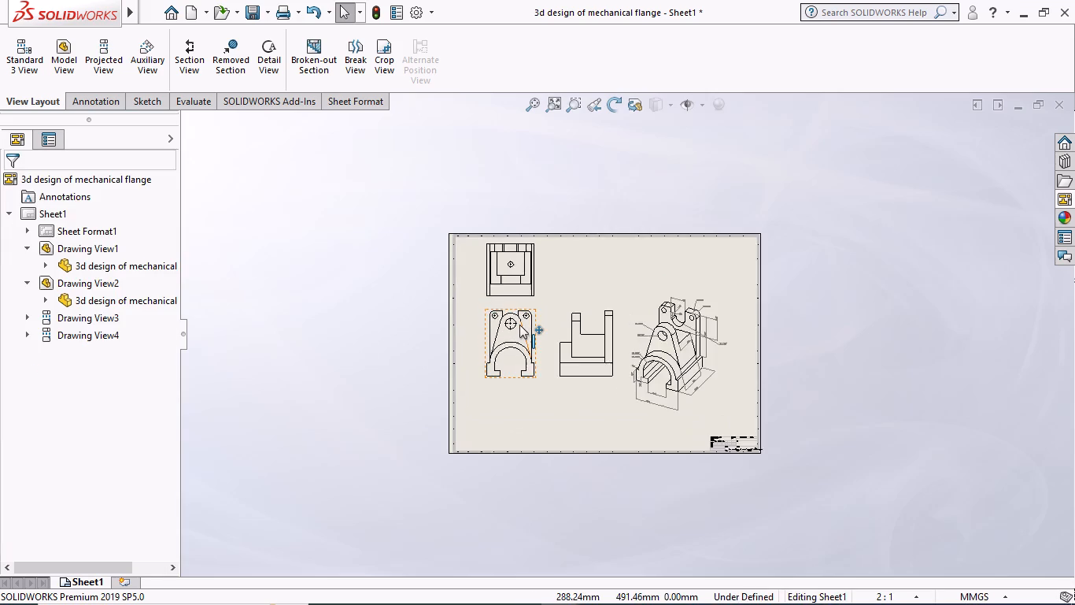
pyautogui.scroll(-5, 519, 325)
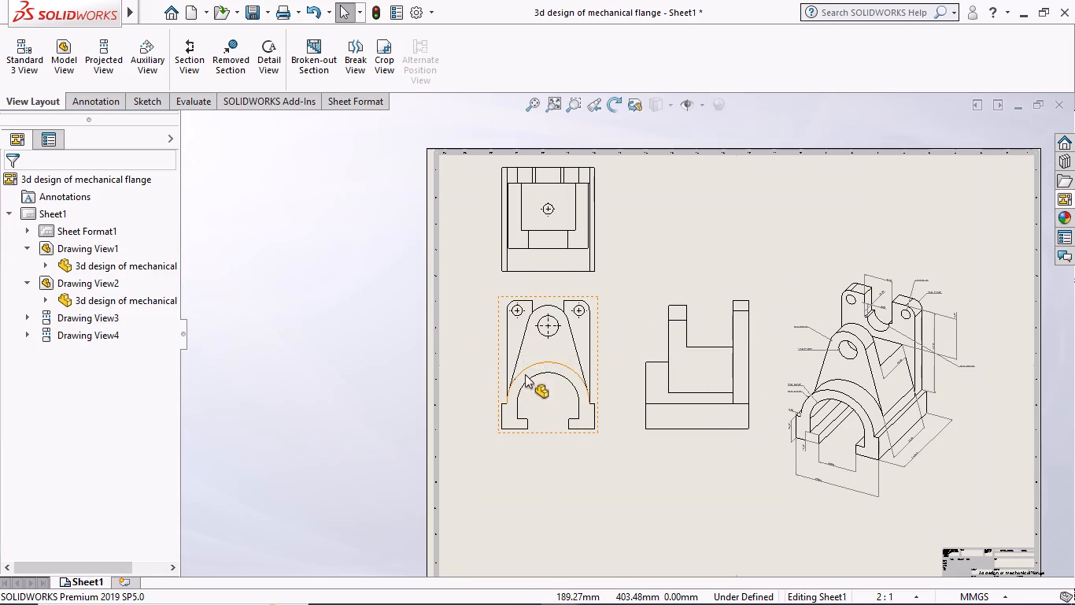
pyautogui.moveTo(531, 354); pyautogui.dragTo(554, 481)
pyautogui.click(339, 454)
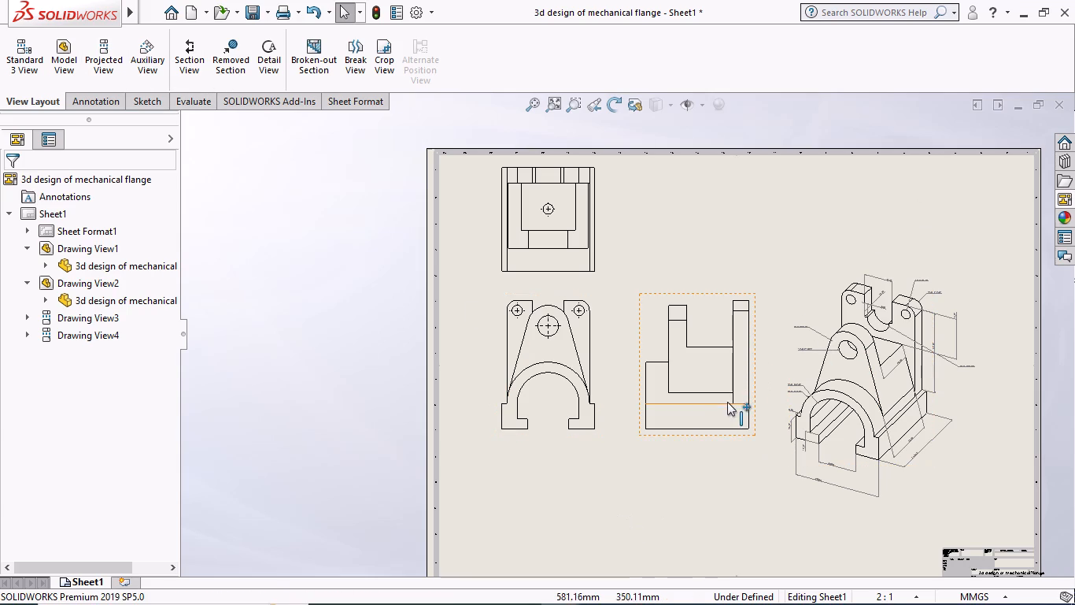
# Dimension the bottom edge of the projected side view, with the text below it.
pyautogui.rightClick(512, 476)
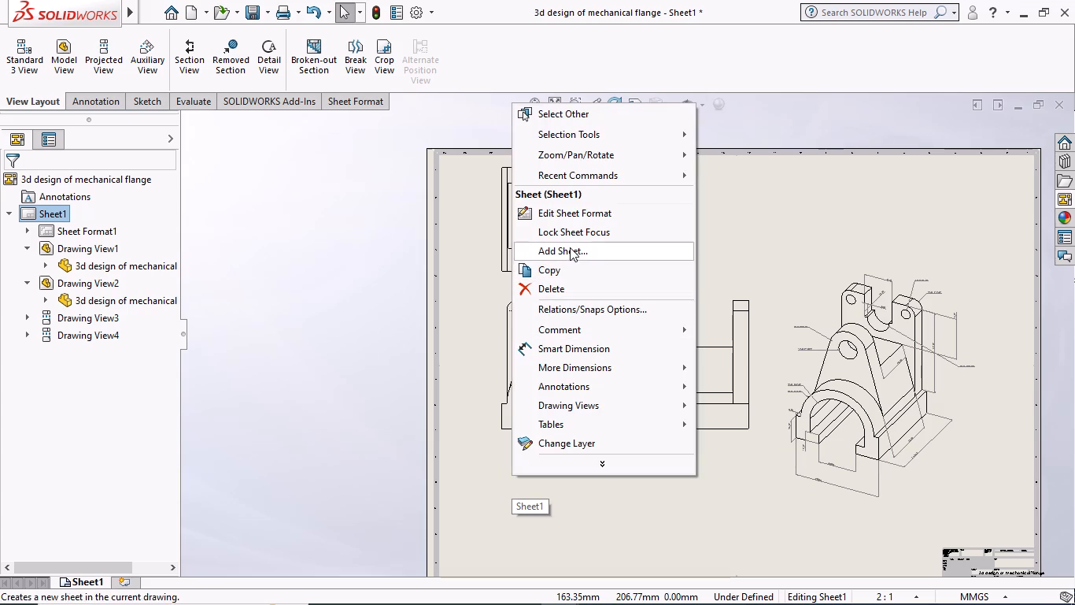
pyautogui.click(566, 343)
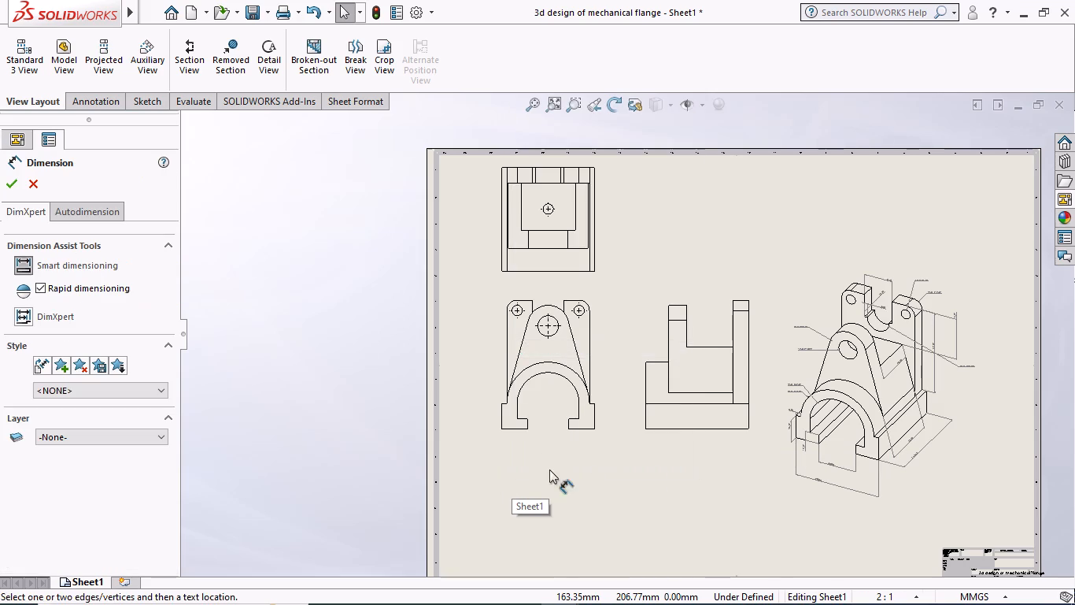
pyautogui.click(702, 430)
pyautogui.click(692, 461)
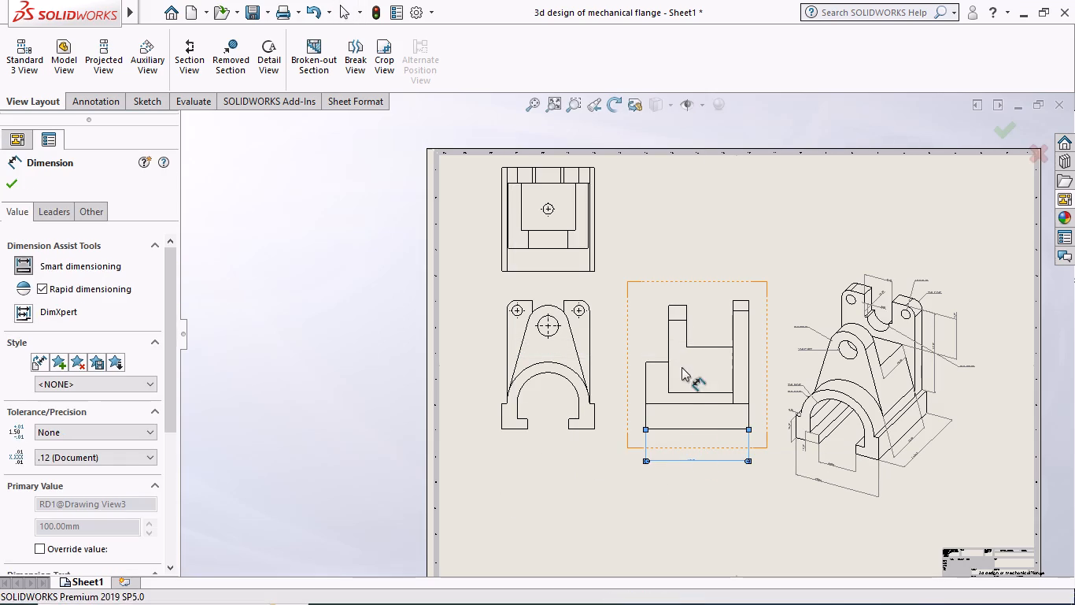
# Dimension the overall height of the side view along its tall outer edge, with the text outside the view.
pyautogui.click(748, 338)
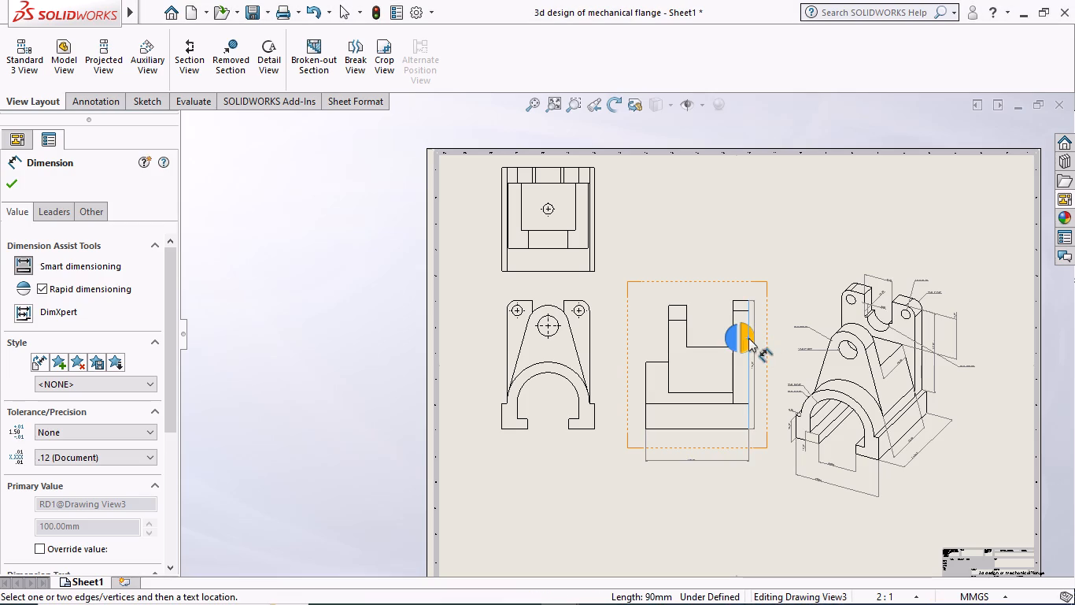
pyautogui.click(759, 339)
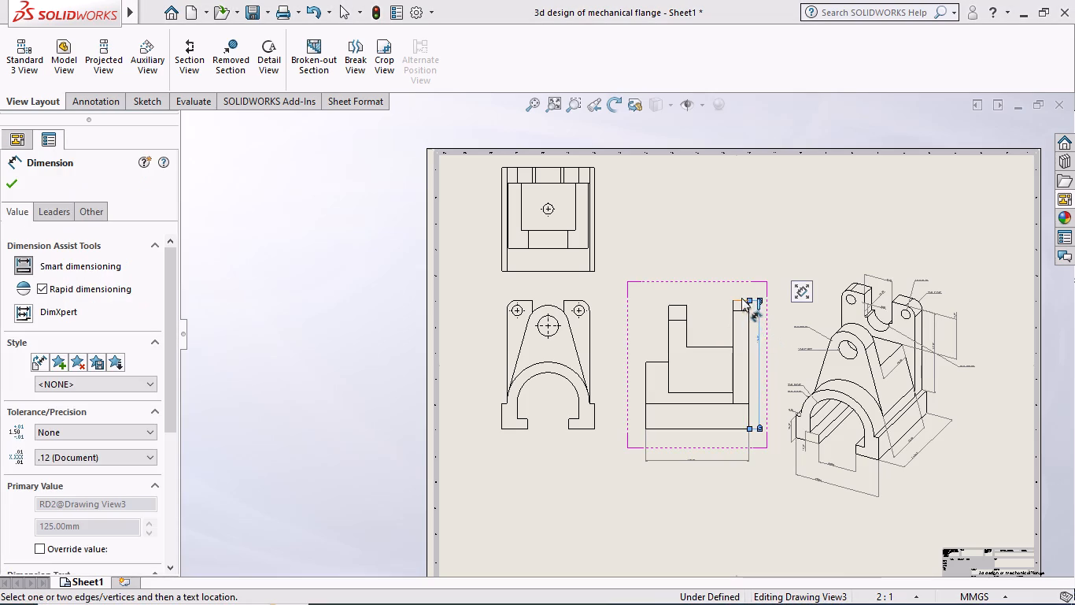
# Dimension the side view's inner horizontal edge just above the base and the floor of the notch between the uprights.
pyautogui.scroll(-4, 741, 298)
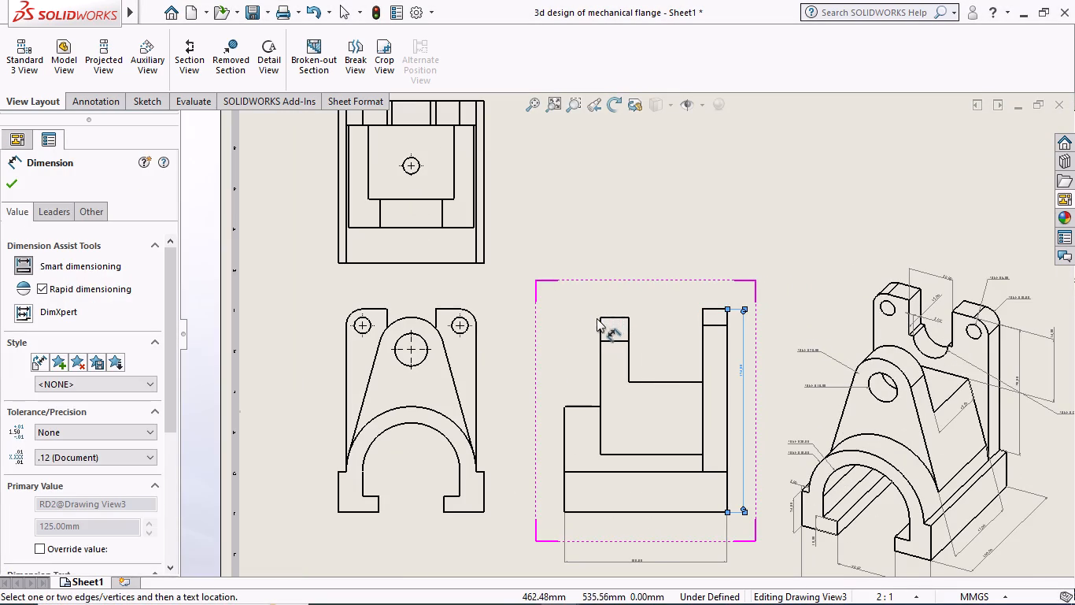
pyautogui.click(653, 454)
pyautogui.click(648, 483)
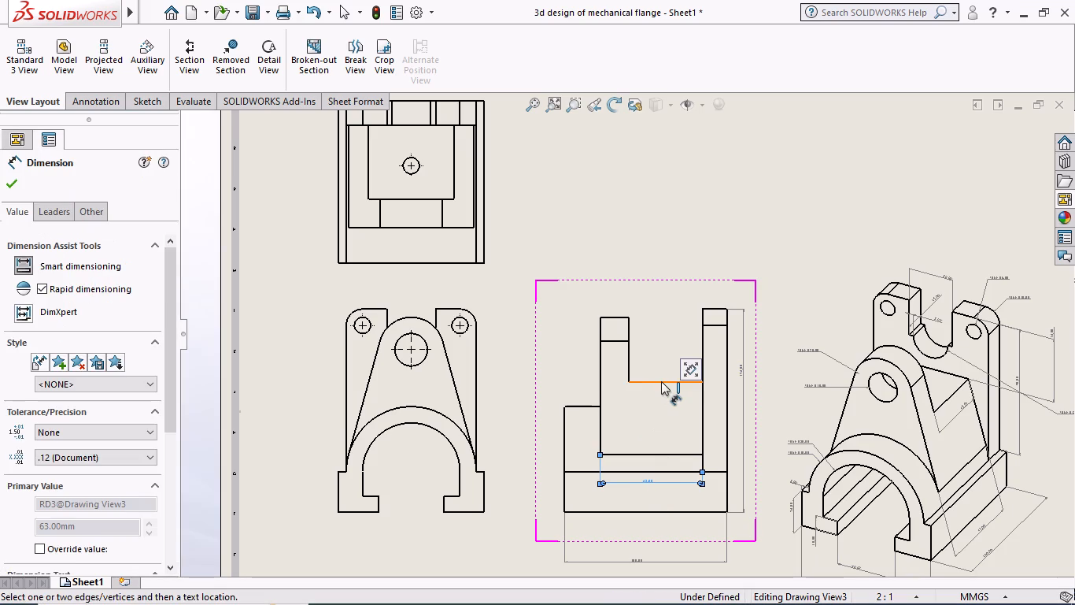
pyautogui.click(662, 380)
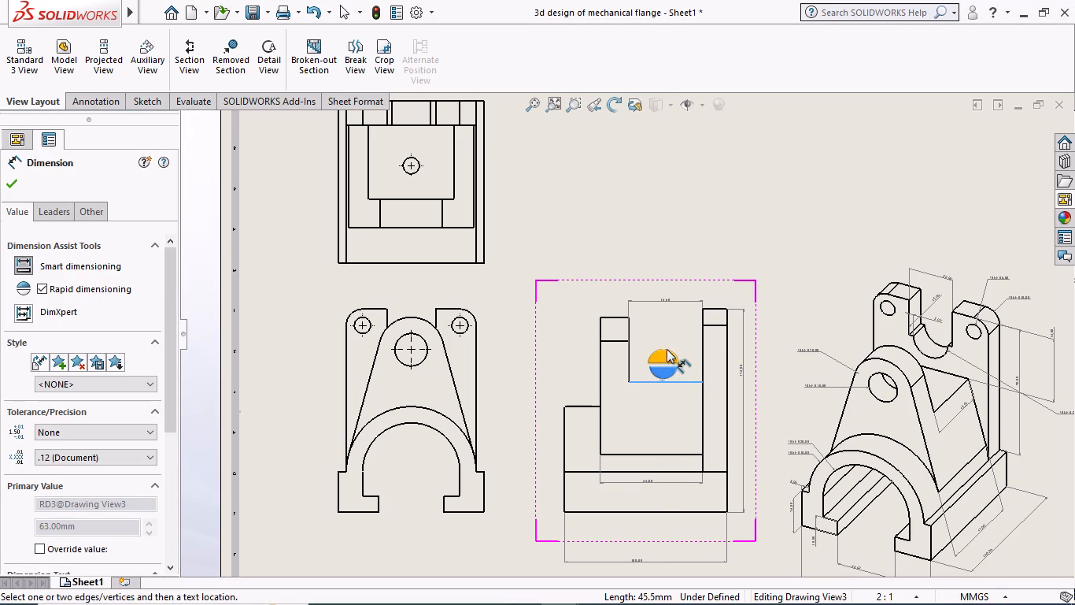
pyautogui.click(684, 348)
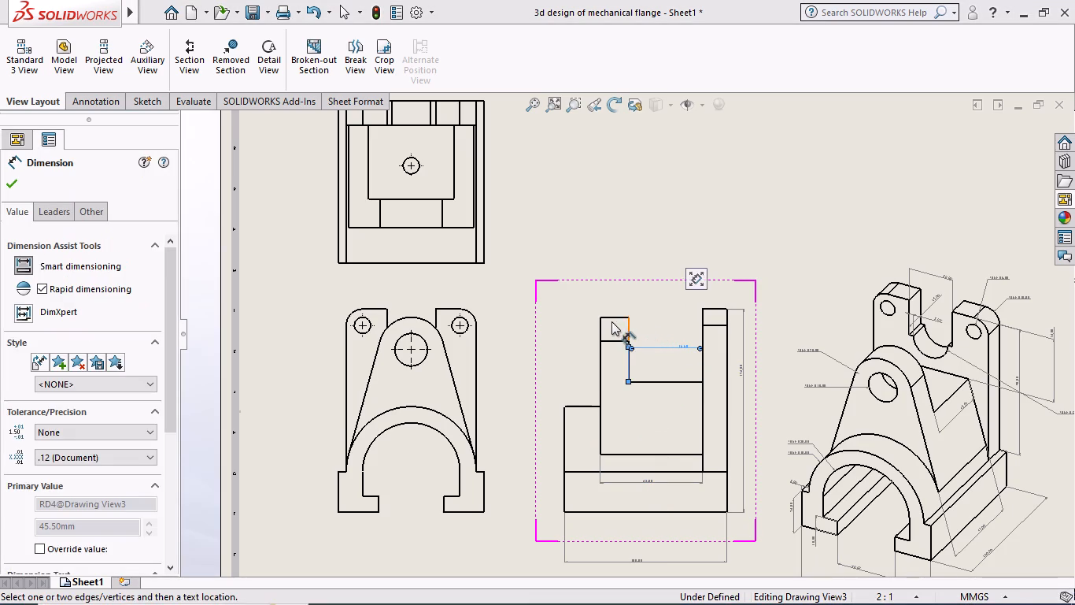
# Dimension the short vertical edge atop the side view's shorter upright and the horizontal width of the lower step beside it.
pyautogui.click(600, 325)
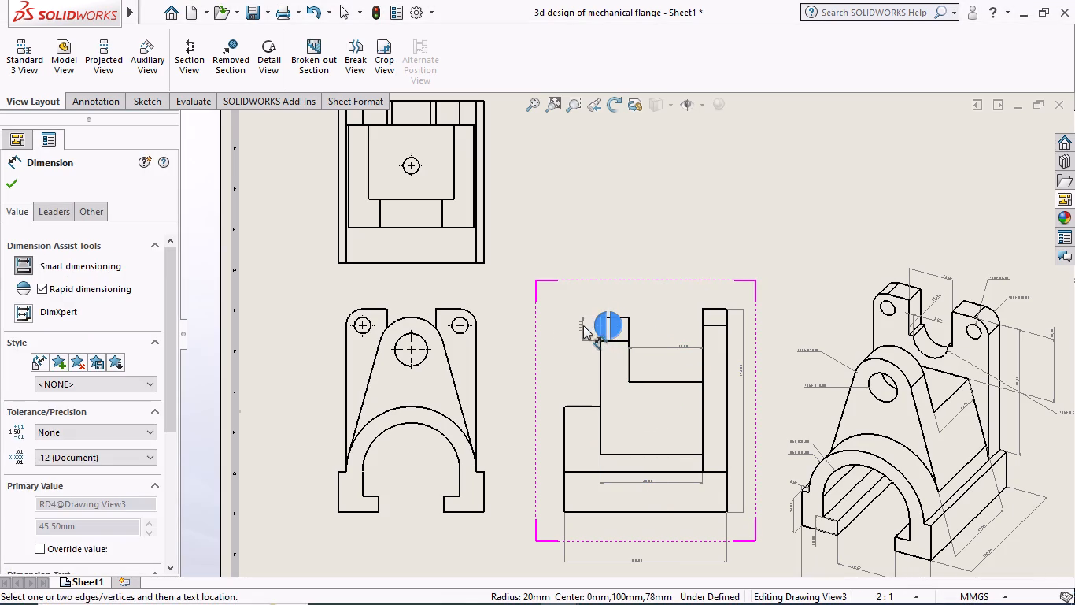
pyautogui.click(583, 325)
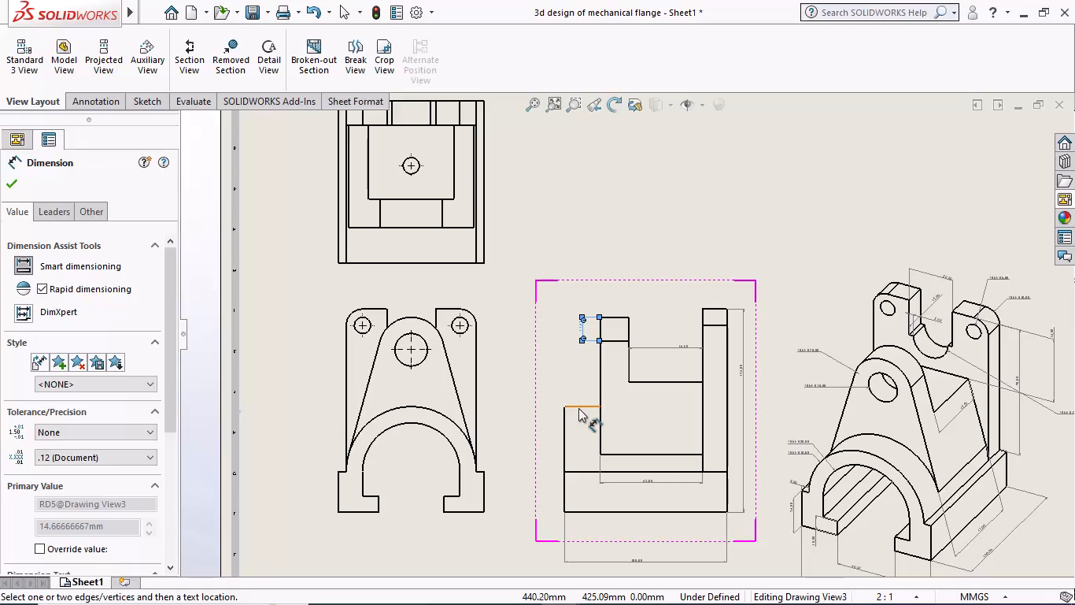
pyautogui.click(563, 421)
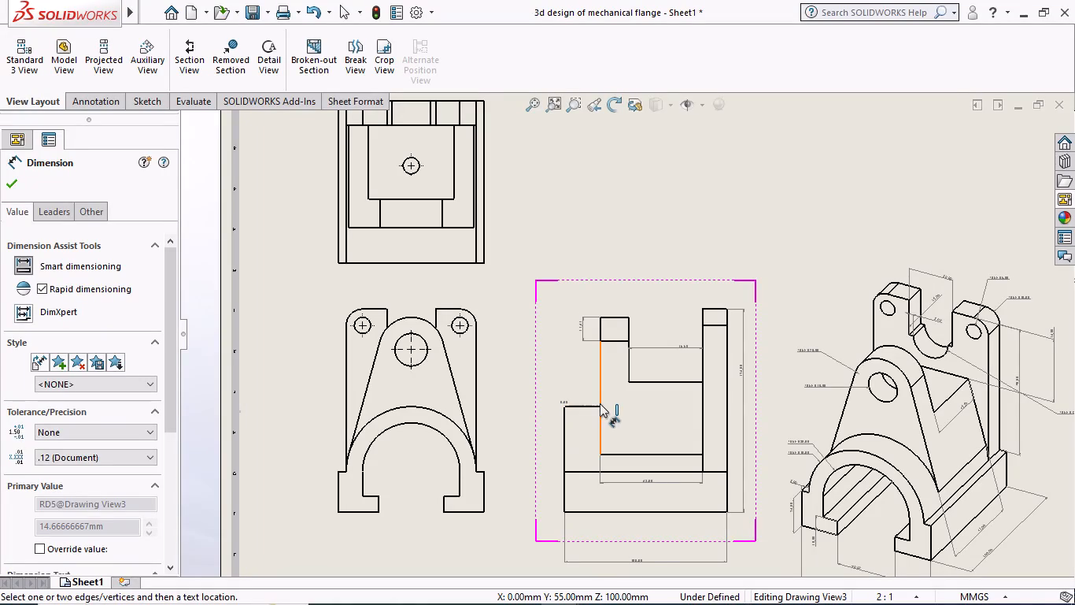
pyautogui.click(600, 387)
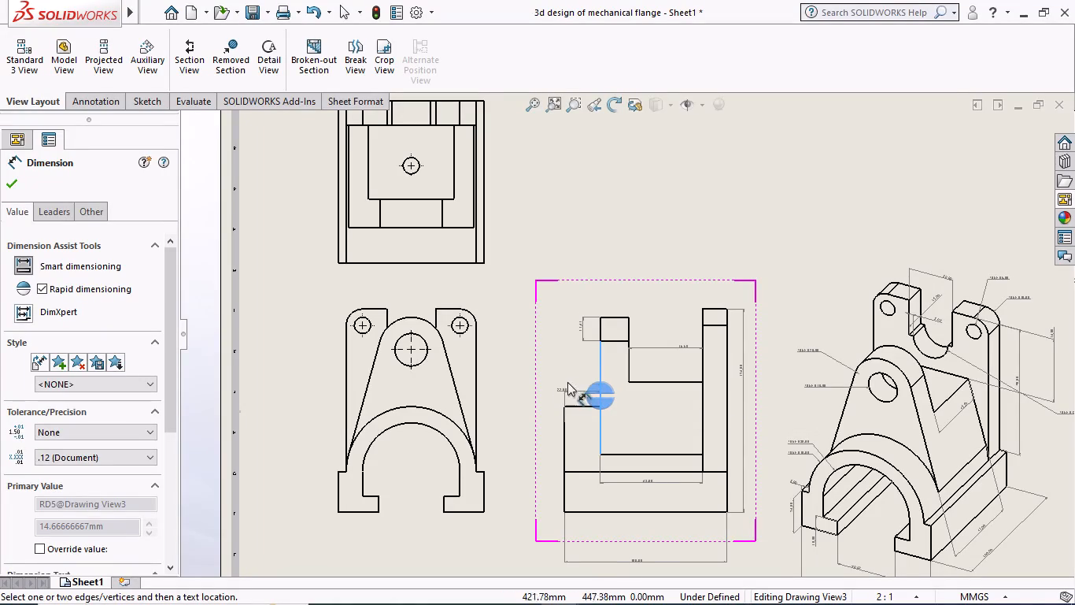
pyautogui.click(571, 377)
# Dimension the front view's overall base width and the gap between its two feet, stacking both below the view.
pyautogui.scroll(1, 594, 451)
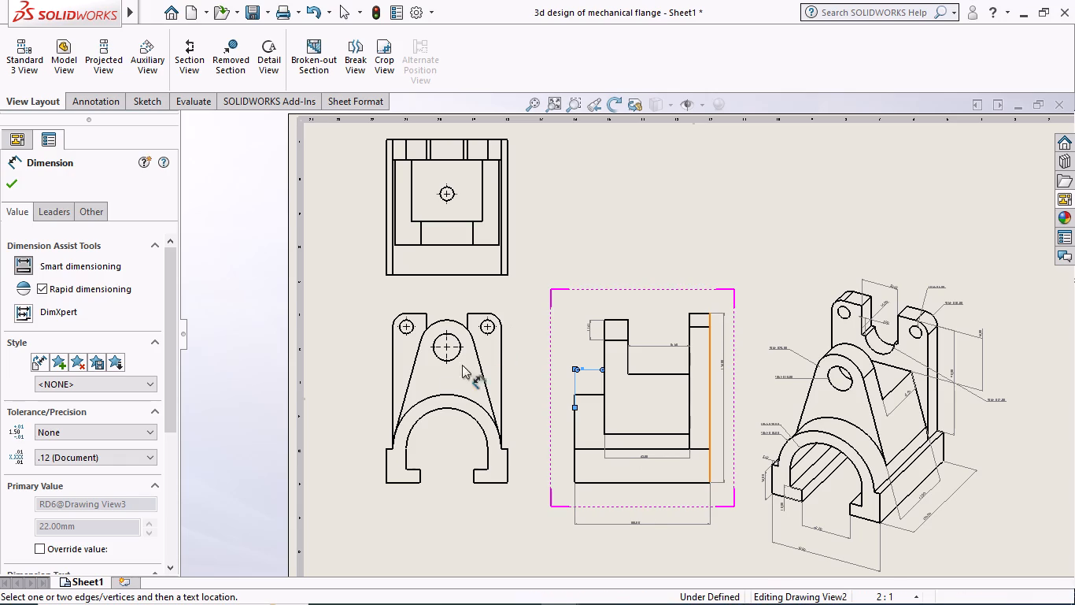
pyautogui.click(385, 482)
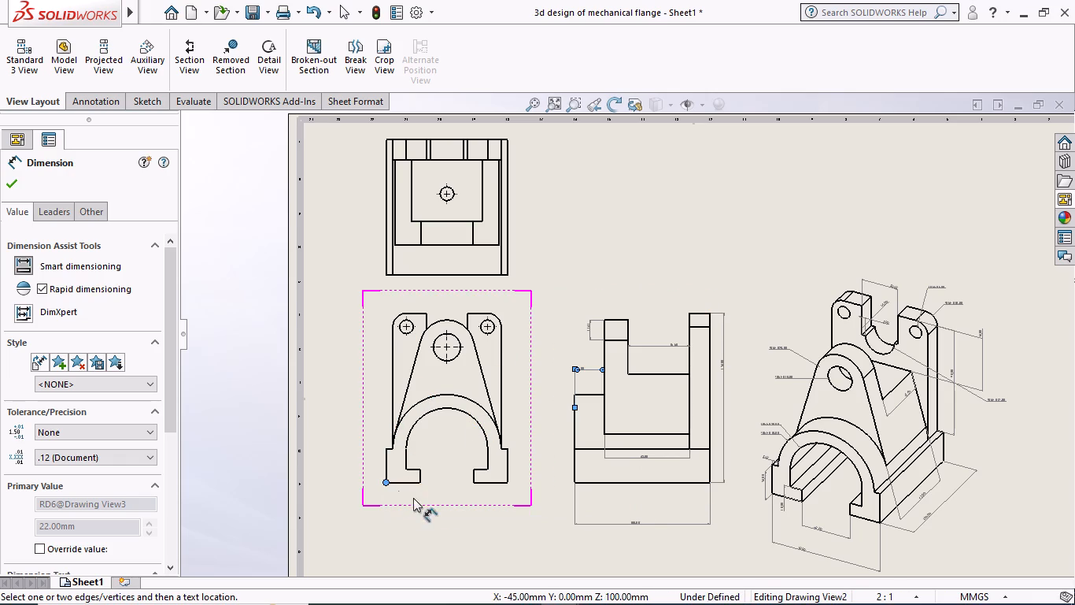
pyautogui.click(506, 484)
pyautogui.click(464, 521)
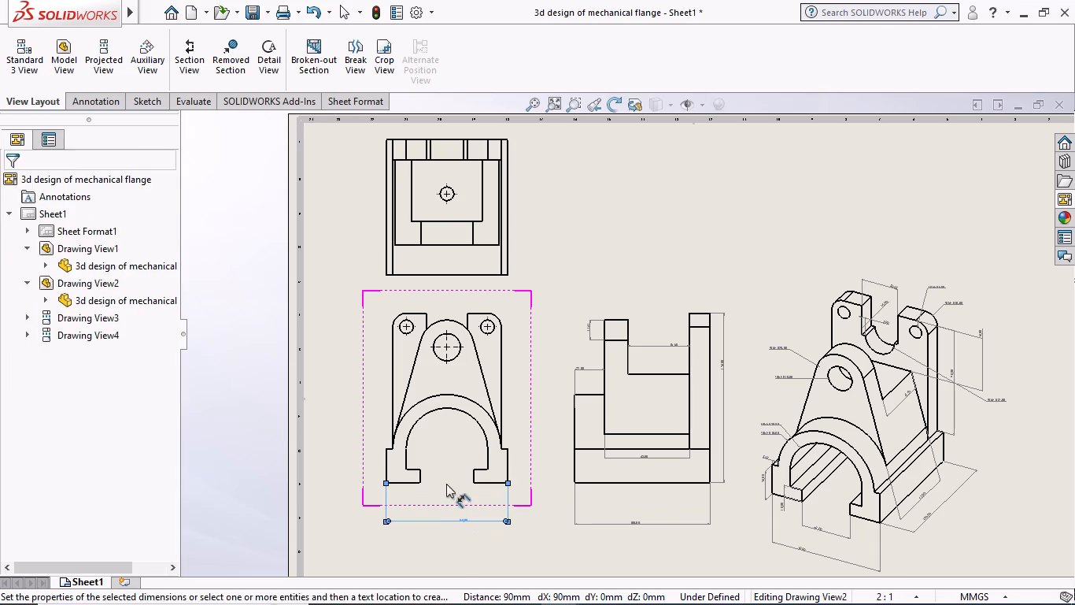
pyautogui.click(419, 481)
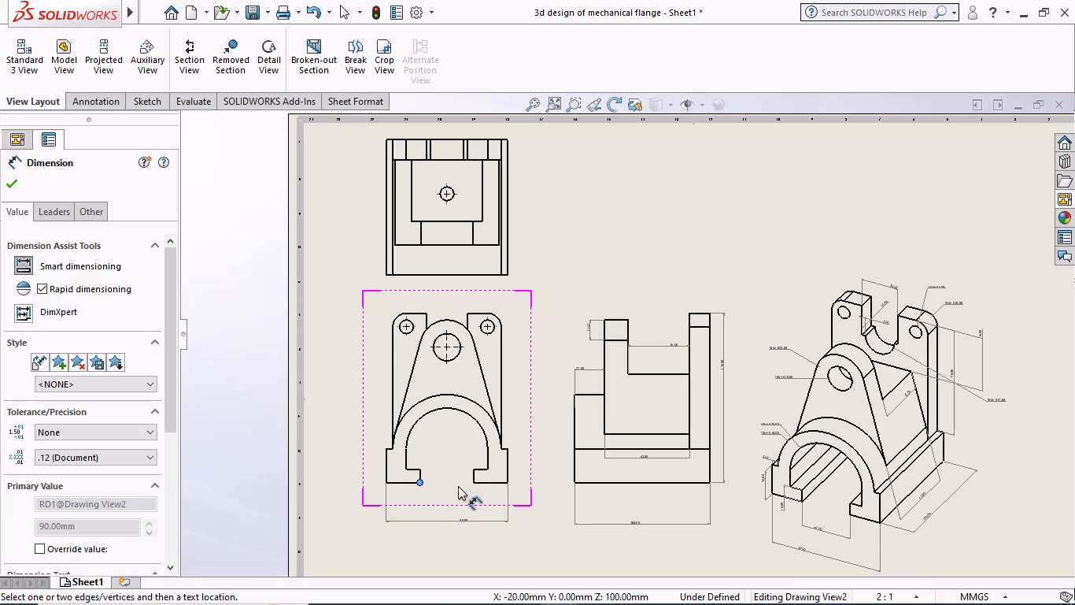
pyautogui.click(474, 483)
pyautogui.click(446, 500)
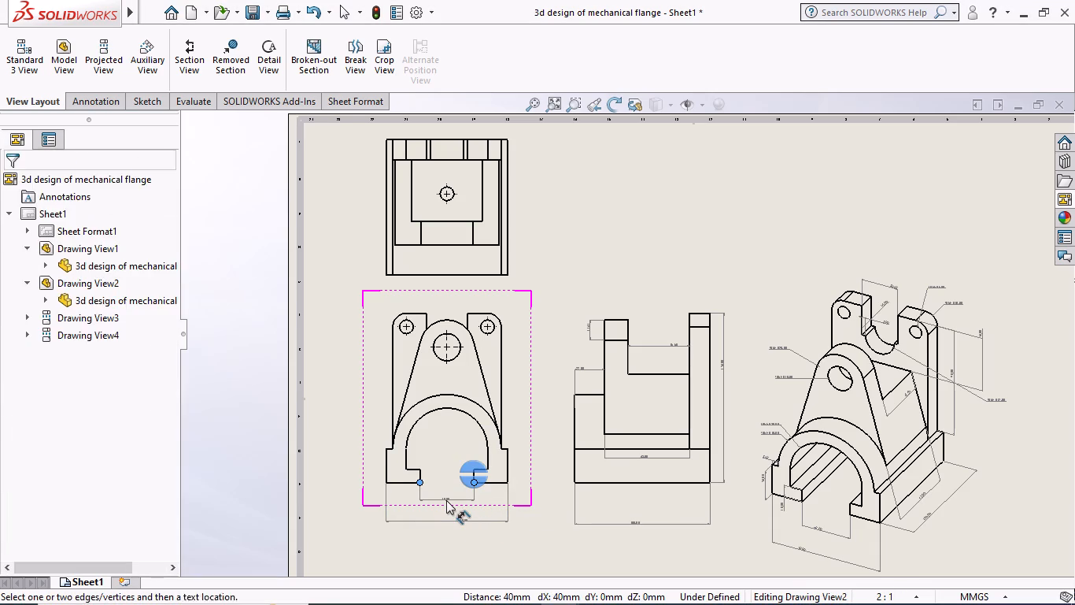
# Dimension the height of the left foot's inner lip in the front view, placing the text outside the foot.
pyautogui.scroll(-11, 446, 470)
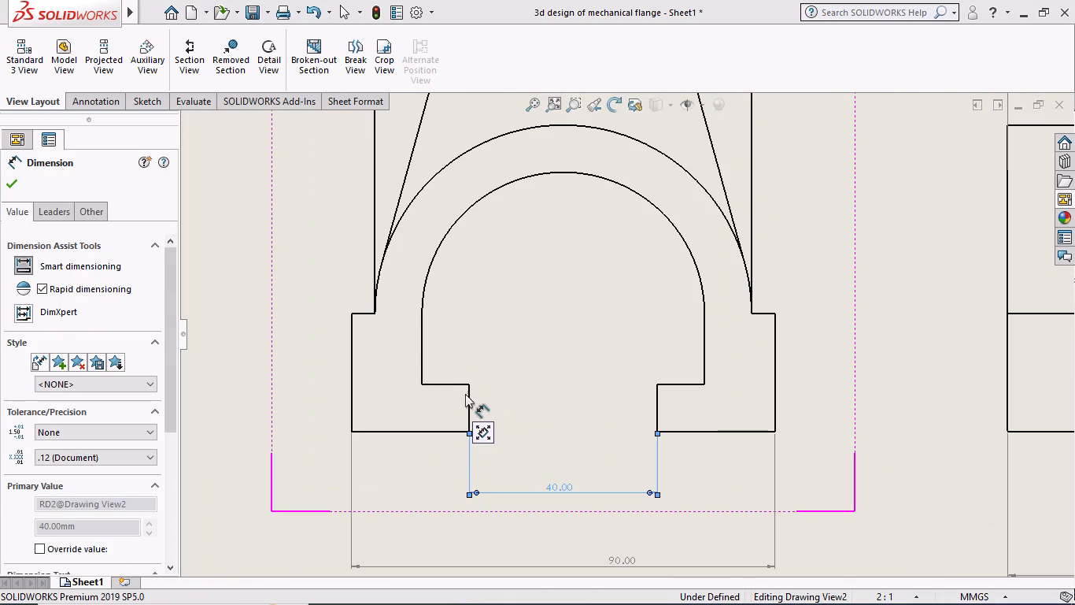
pyautogui.click(468, 403)
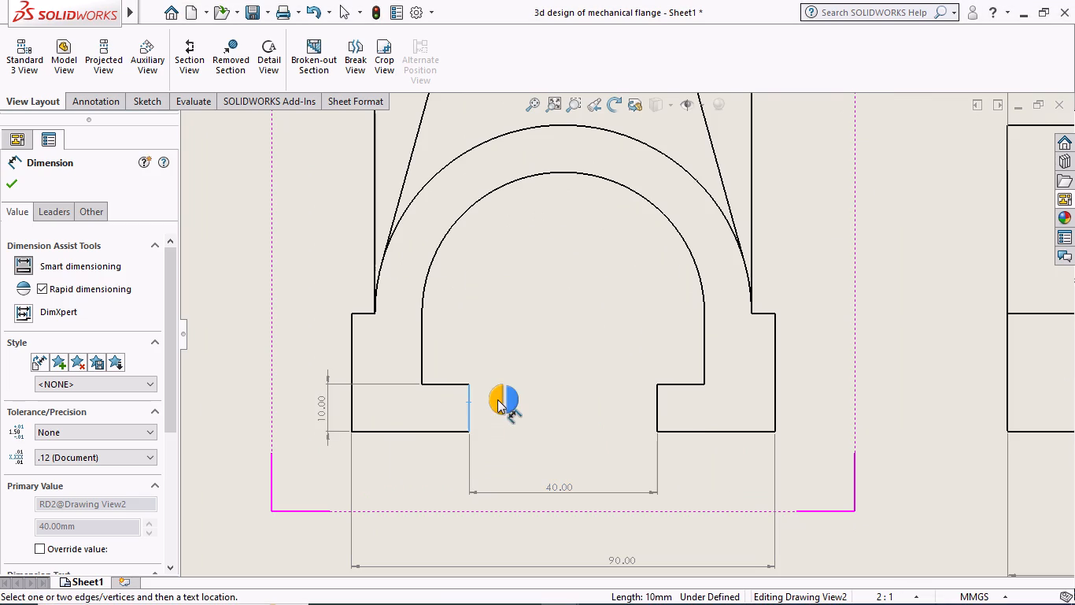
pyautogui.click(324, 395)
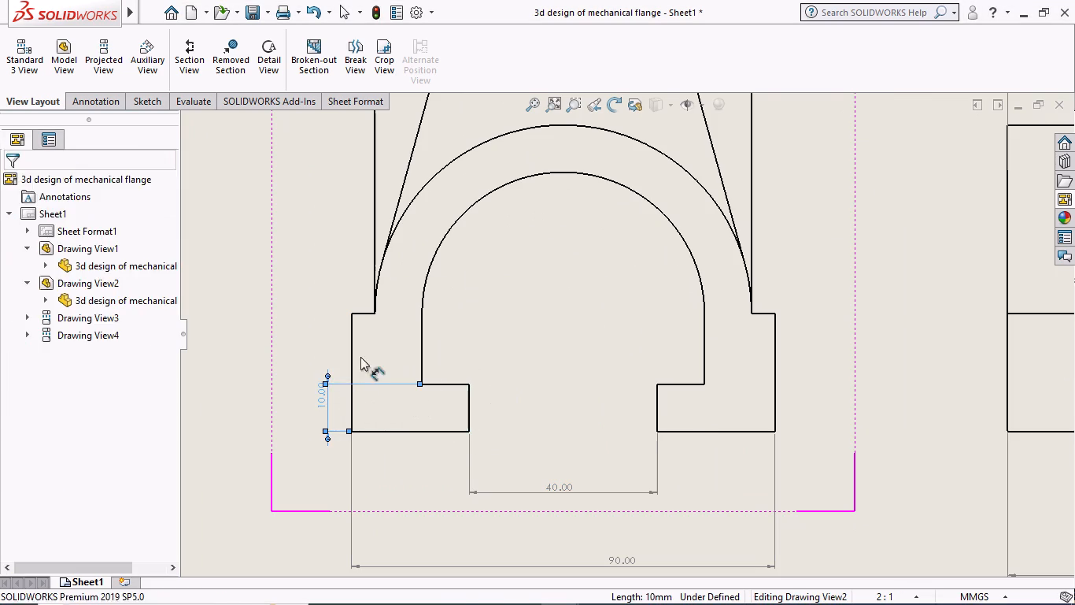
# Dimension the radii of the front view's inner and outer arches, with both texts inside the arch opening.
pyautogui.scroll(3, 416, 281)
pyautogui.scroll(1, 512, 280)
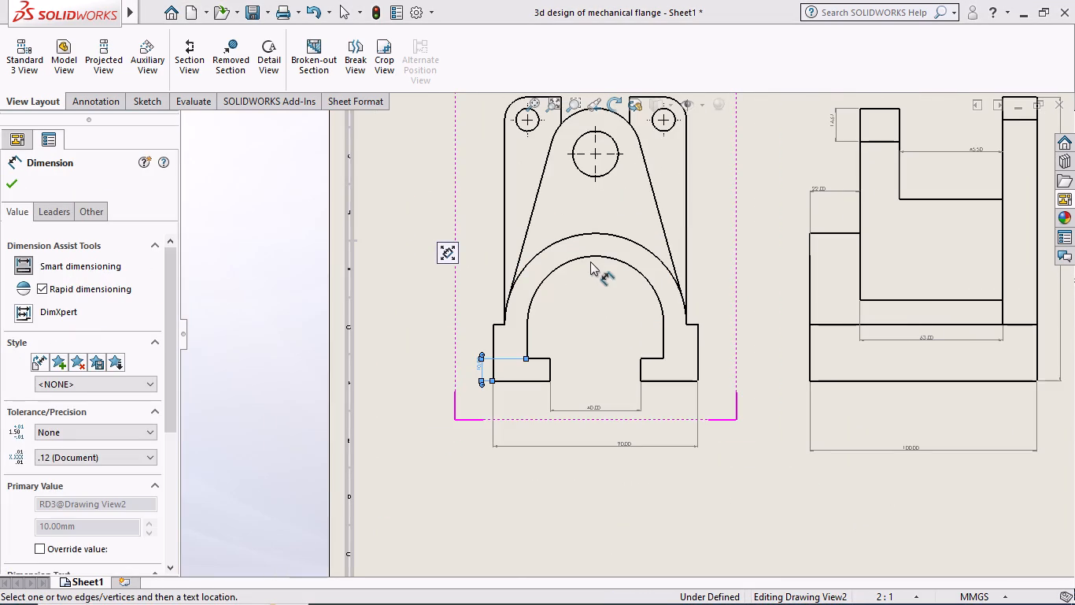
pyautogui.click(593, 258)
pyautogui.click(578, 296)
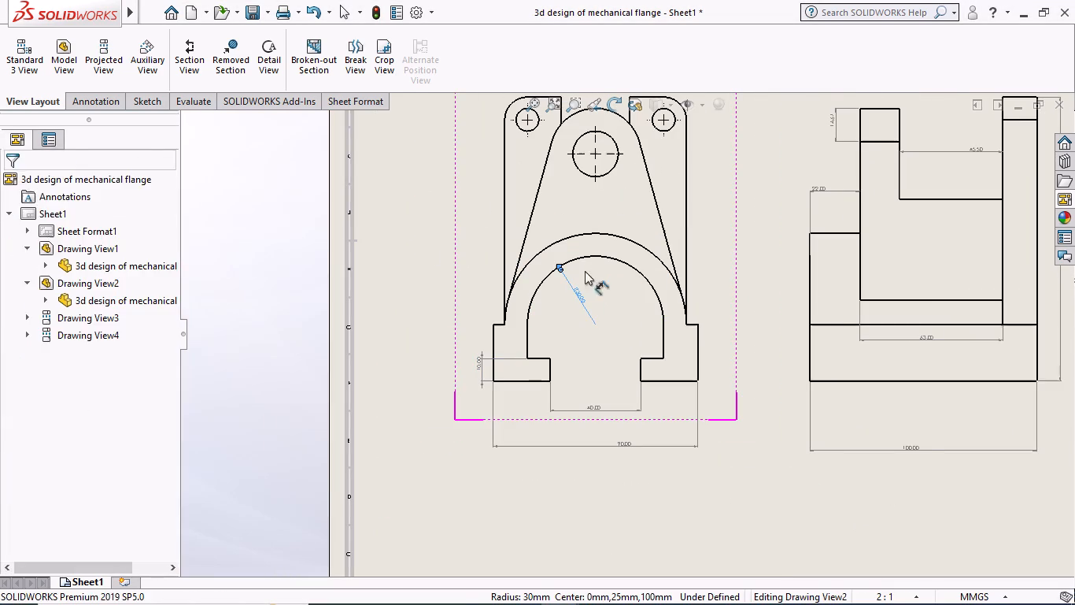
pyautogui.click(632, 238)
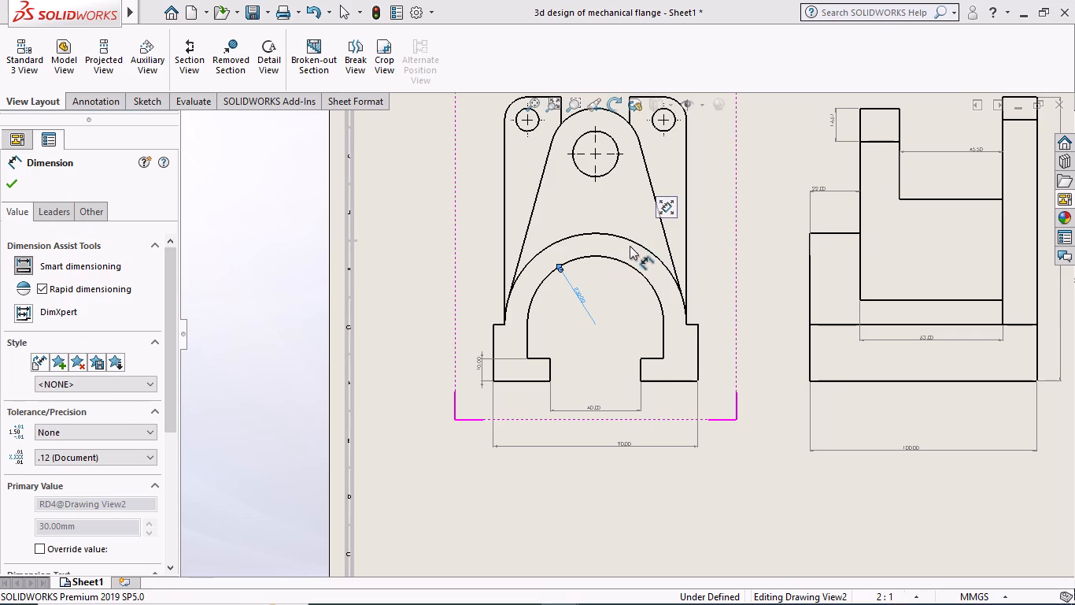
pyautogui.click(632, 241)
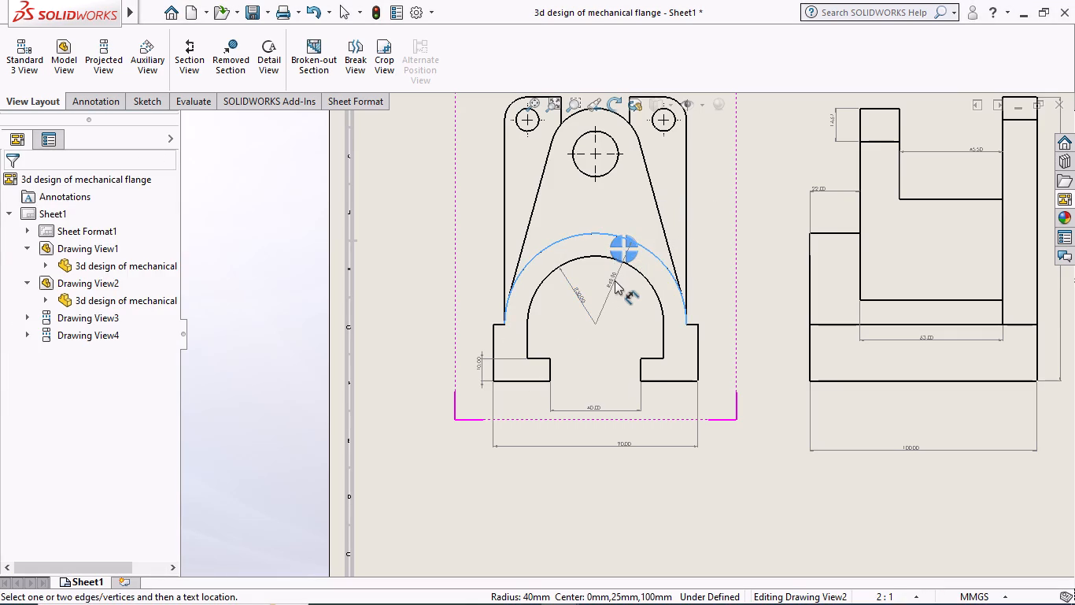
pyautogui.click(615, 280)
# Dimension the large central hole's diameter and the radius of the rounded top around it in the front view.
pyautogui.scroll(1, 606, 122)
pyautogui.scroll(-3, 607, 140)
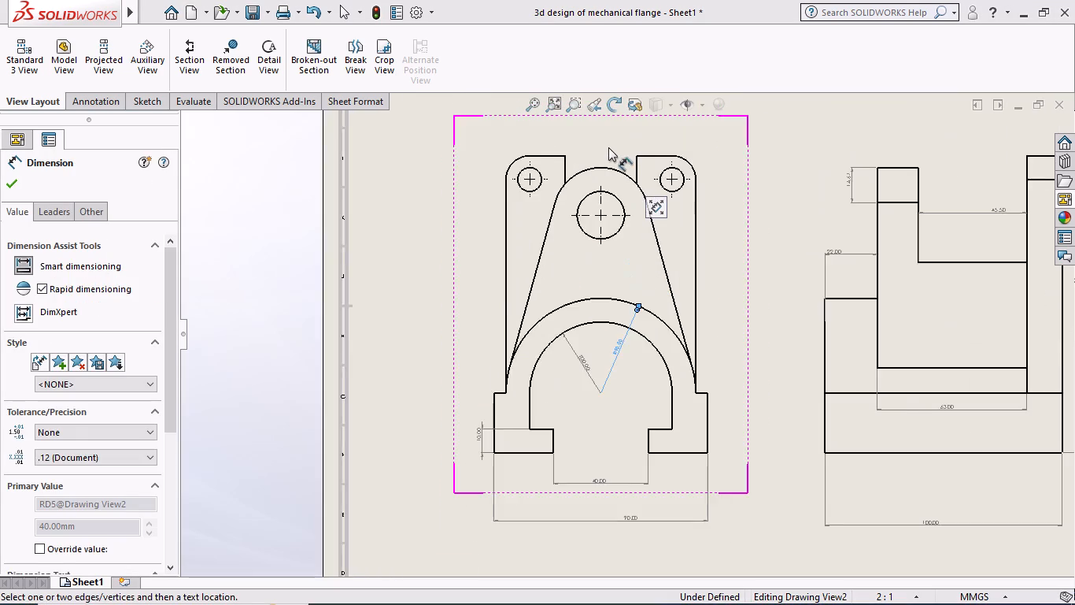
pyautogui.scroll(-1, 608, 147)
pyautogui.click(619, 276)
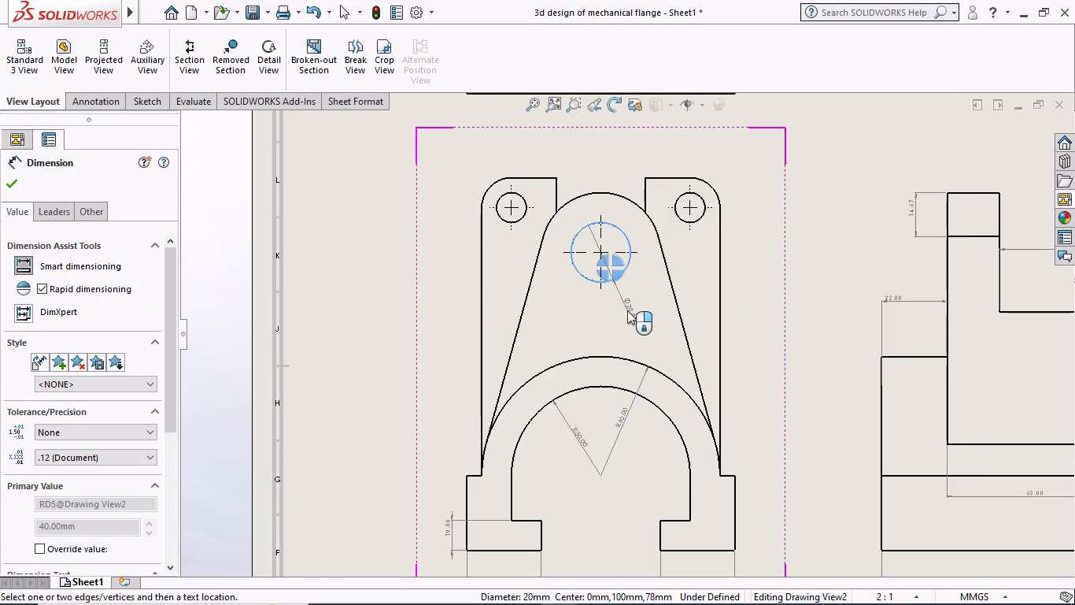
pyautogui.click(627, 310)
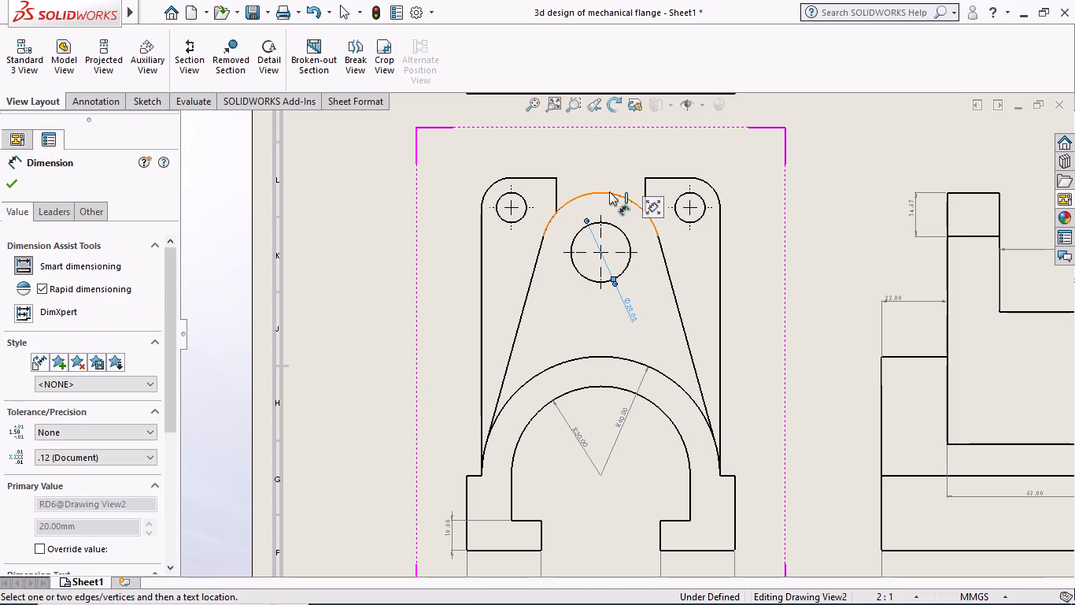
pyautogui.click(609, 191)
pyautogui.click(617, 163)
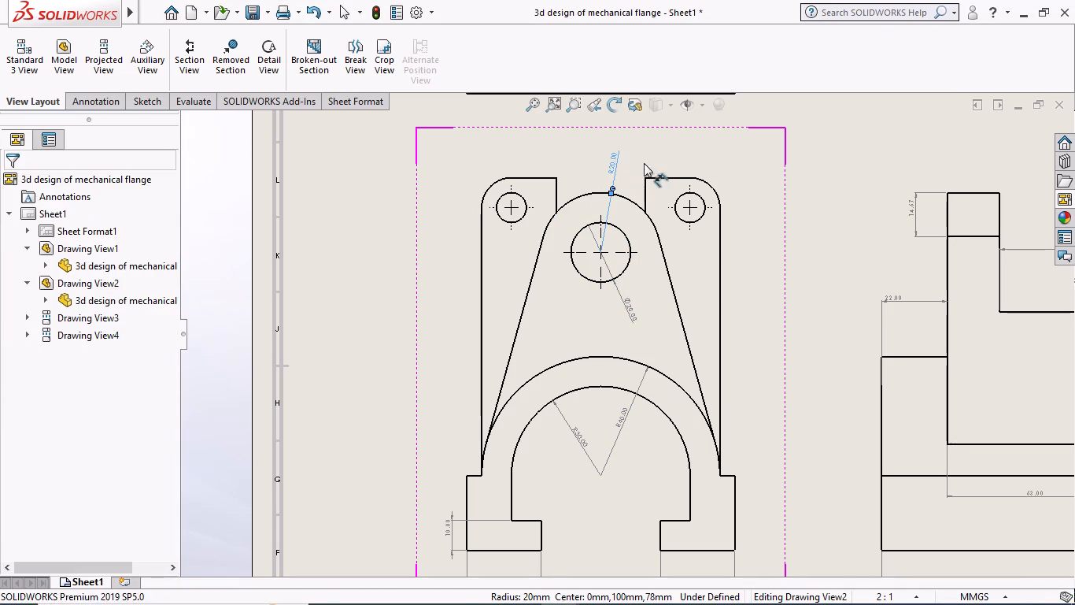
# Dimension the right ear's top edge and its rounded corner radius in the front view, with the texts outside the outline.
pyautogui.click(666, 177)
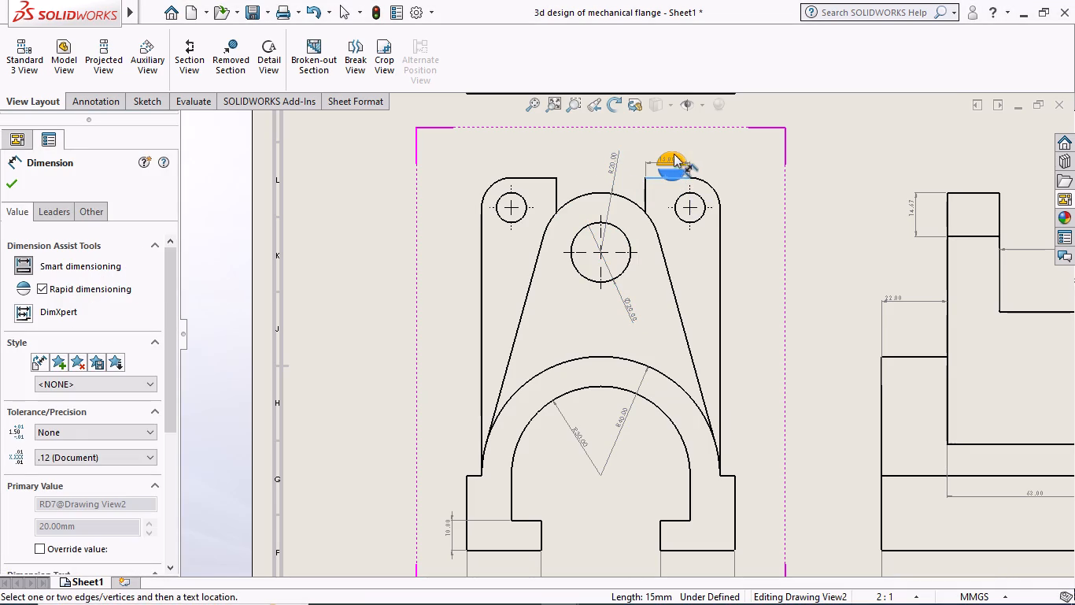
pyautogui.click(677, 146)
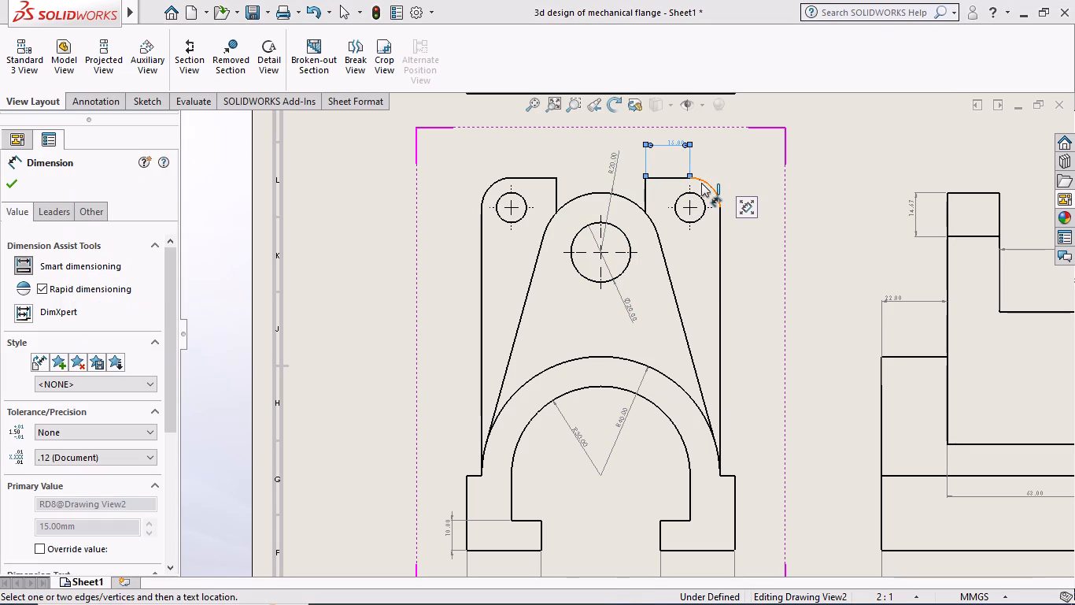
pyautogui.click(704, 179)
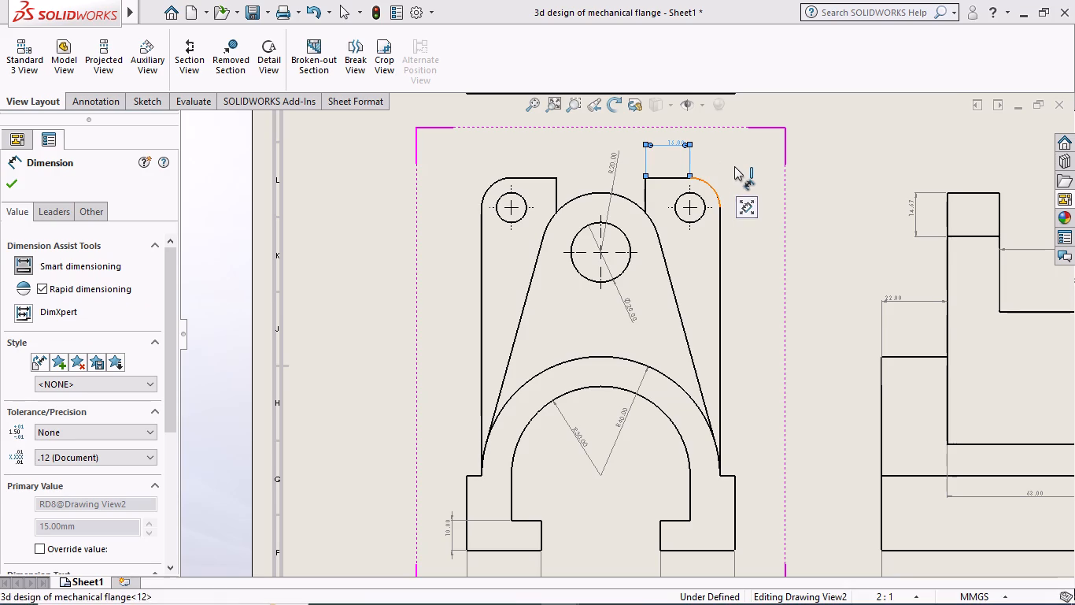
pyautogui.click(735, 165)
# Dimension the front view's long right vertical edge and the height of the base edge beneath it.
pyautogui.click(720, 252)
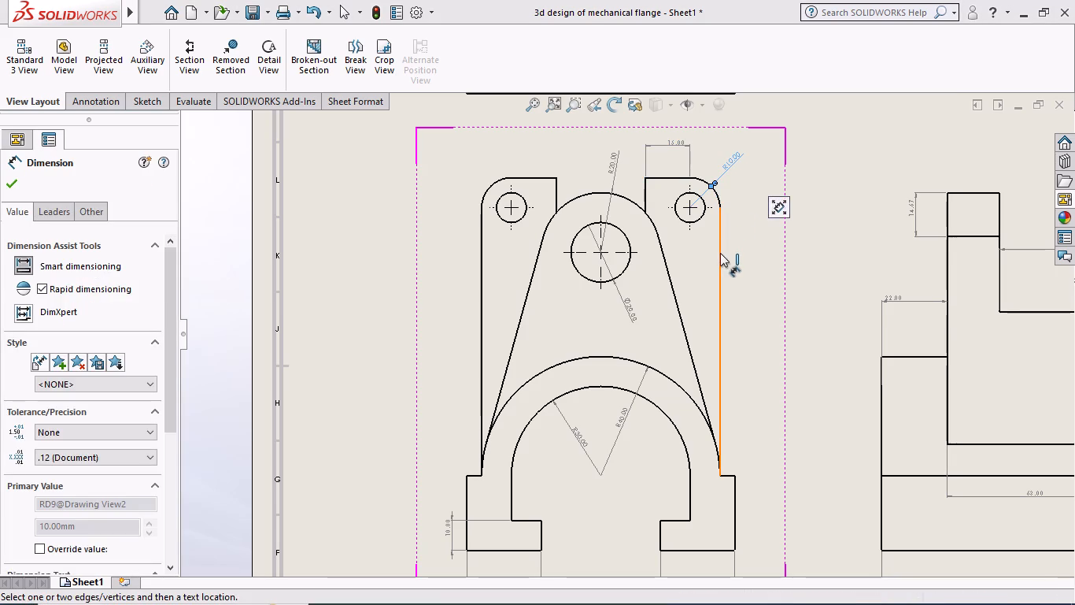
pyautogui.click(763, 282)
pyautogui.scroll(2, 717, 474)
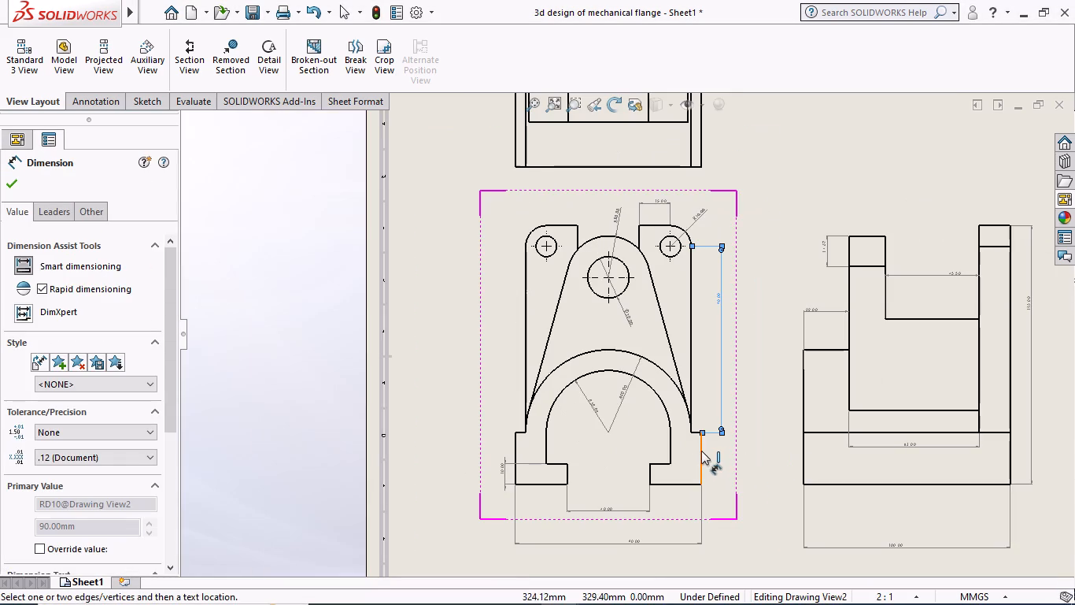
pyautogui.click(701, 451)
pyautogui.click(718, 467)
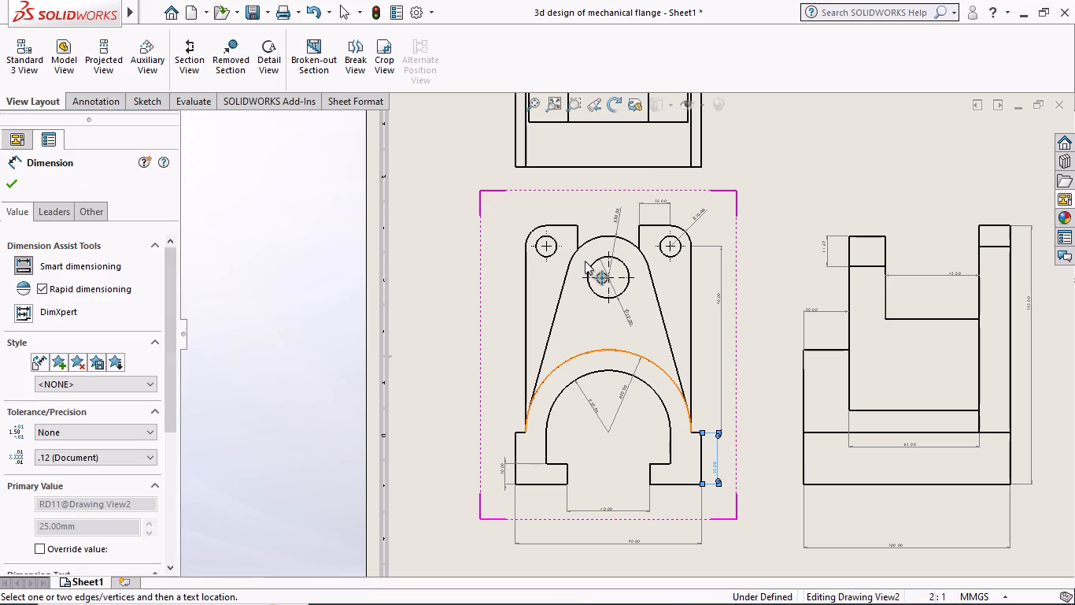
# Dimension the top view's full left edge and the central block's right edge, with both texts outside the outline.
pyautogui.scroll(4, 549, 215)
pyautogui.scroll(1, 623, 180)
pyautogui.scroll(-5, 626, 180)
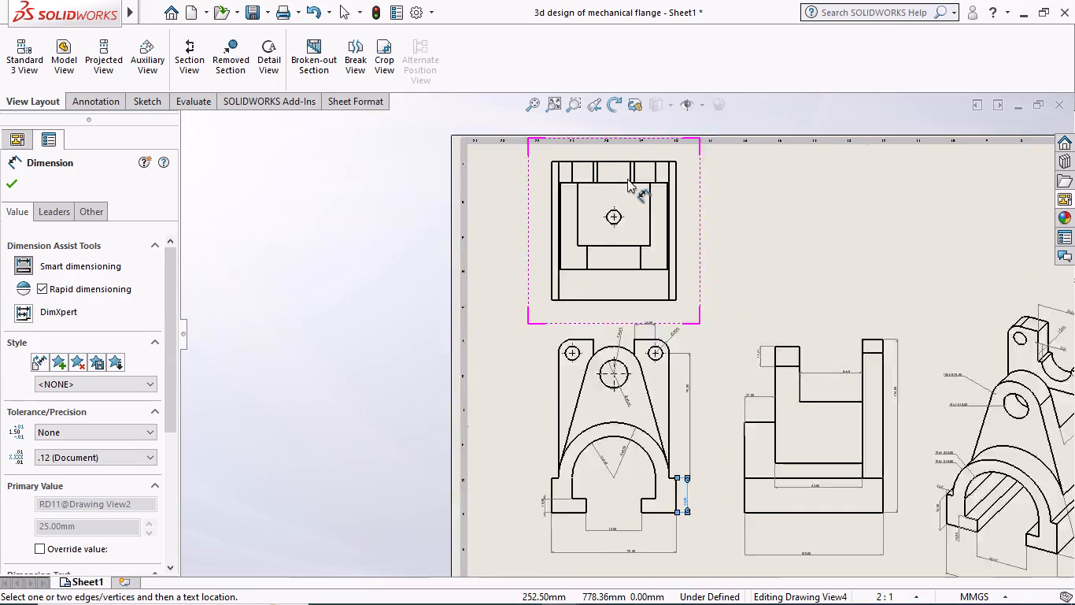
pyautogui.scroll(-4, 627, 191)
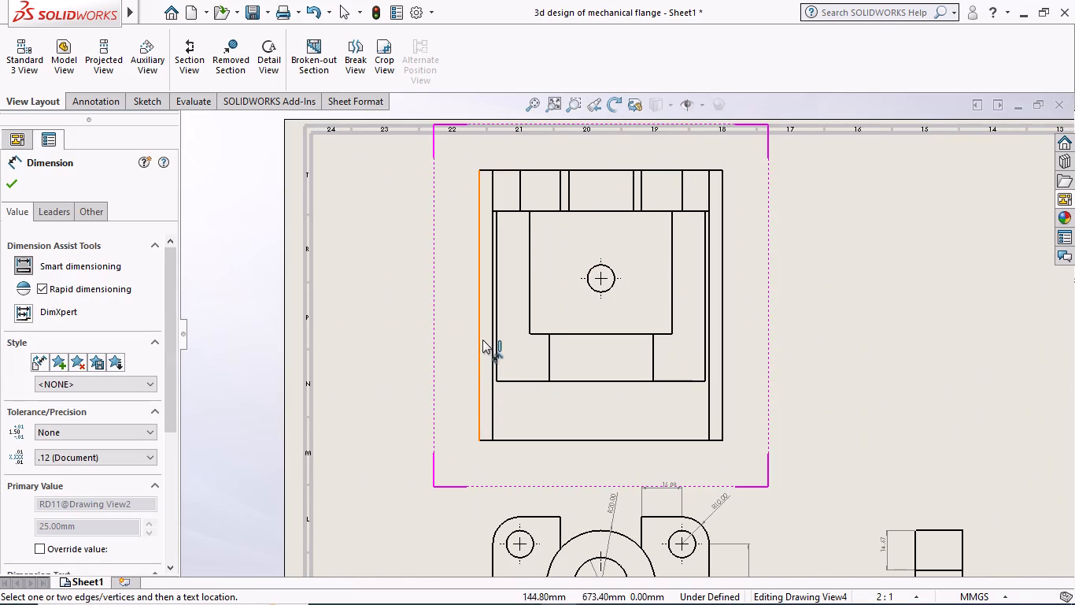
pyautogui.click(480, 333)
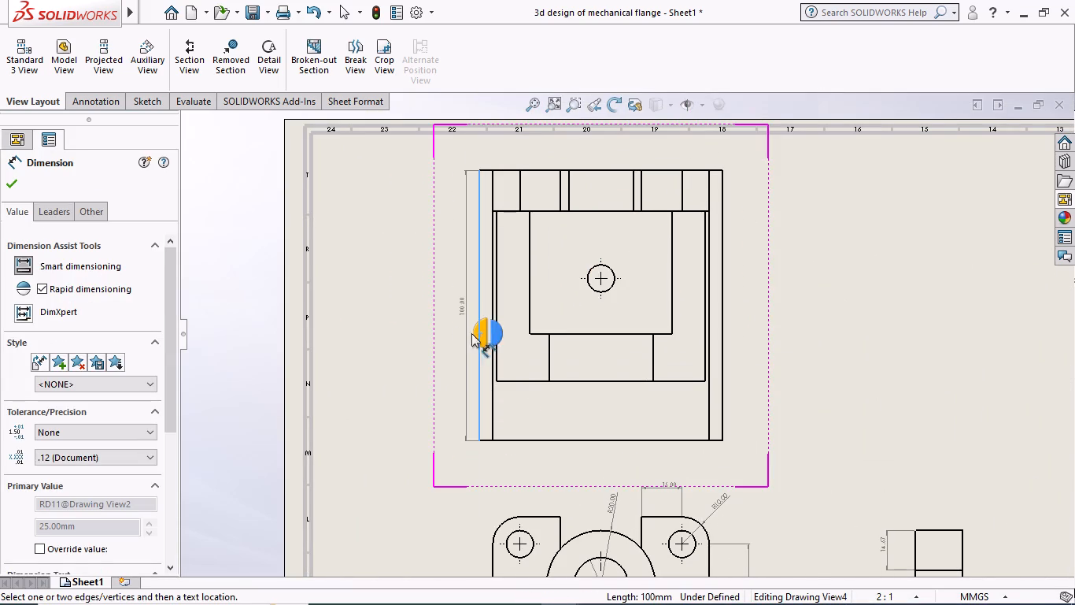
pyautogui.click(401, 332)
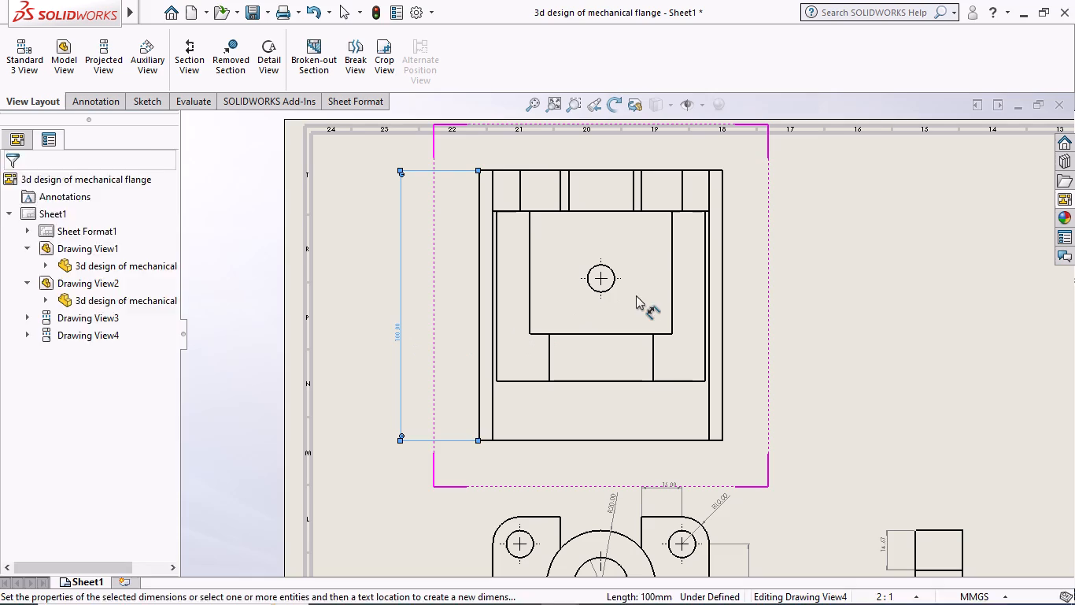
pyautogui.click(671, 282)
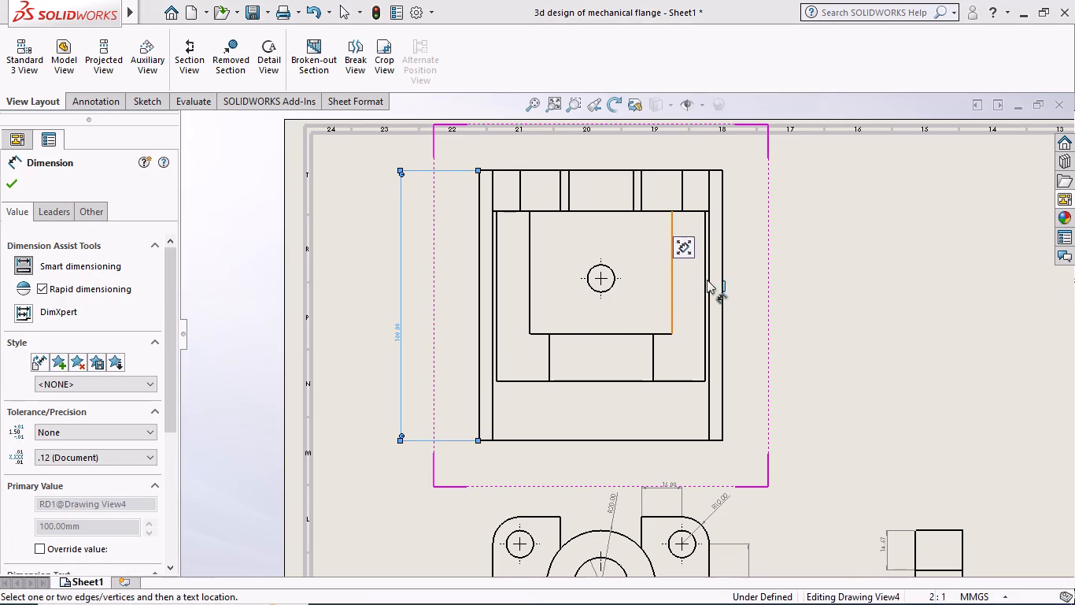
pyautogui.click(761, 281)
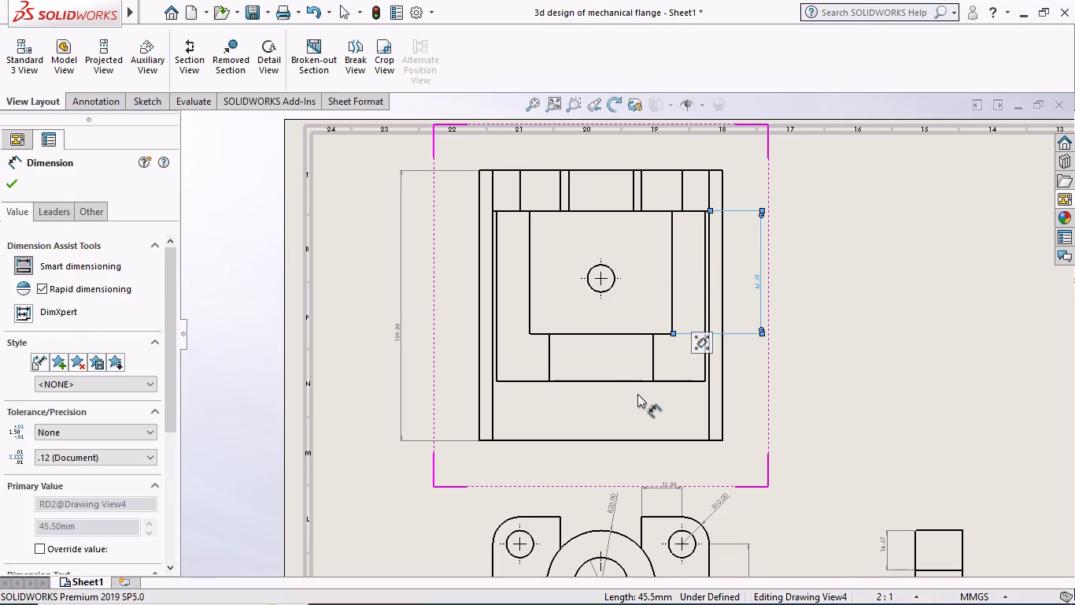
# Dimension the long horizontal edge beneath the central block in the top view, with the text just below that edge.
pyautogui.click(597, 377)
pyautogui.click(586, 381)
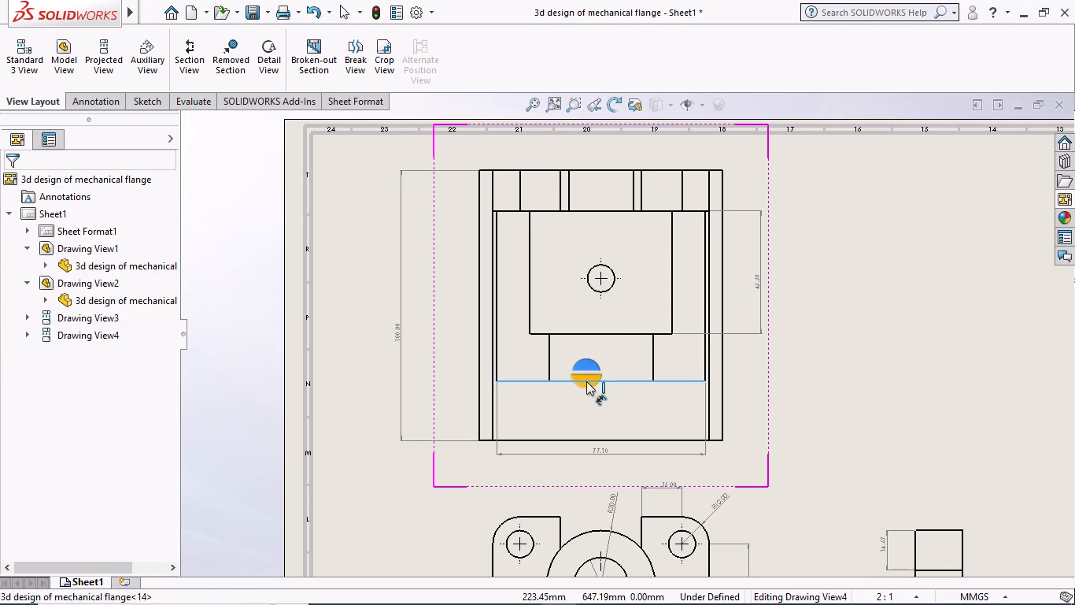
pyautogui.click(575, 409)
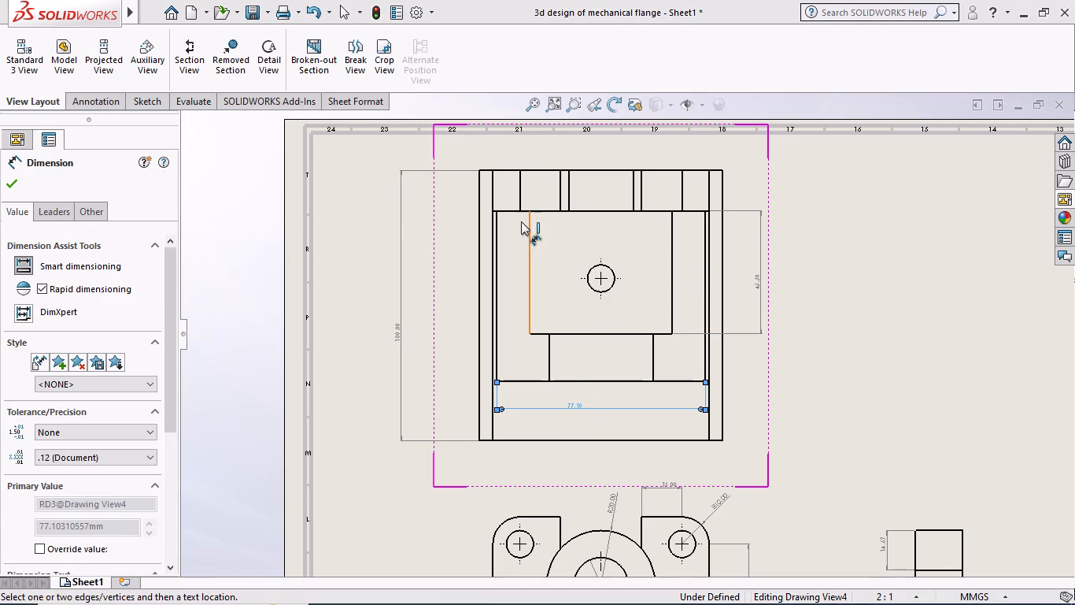
pyautogui.click(530, 236)
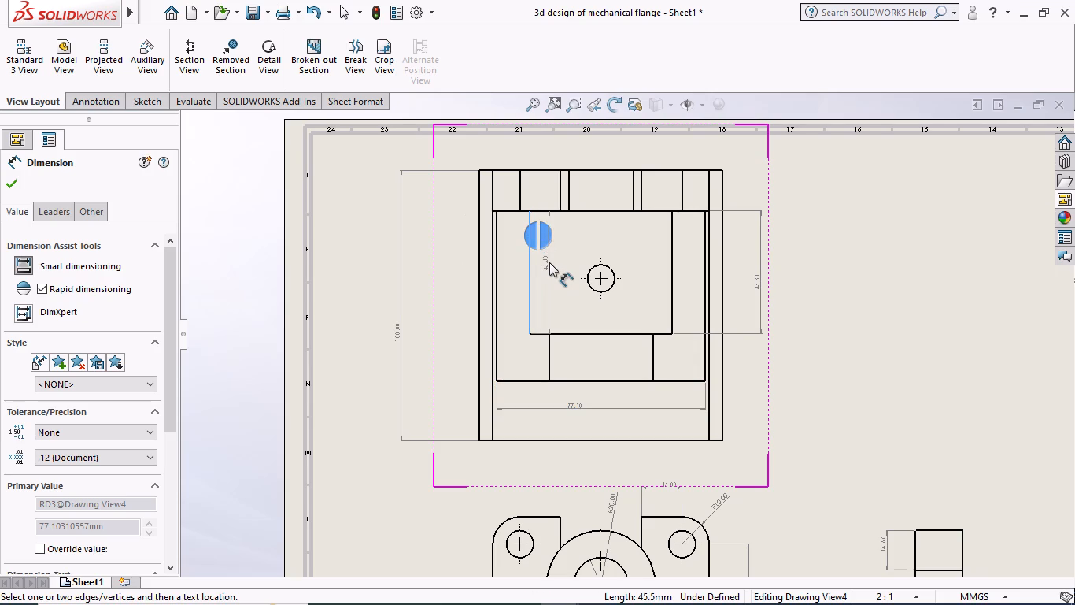
pyautogui.press('Escape')
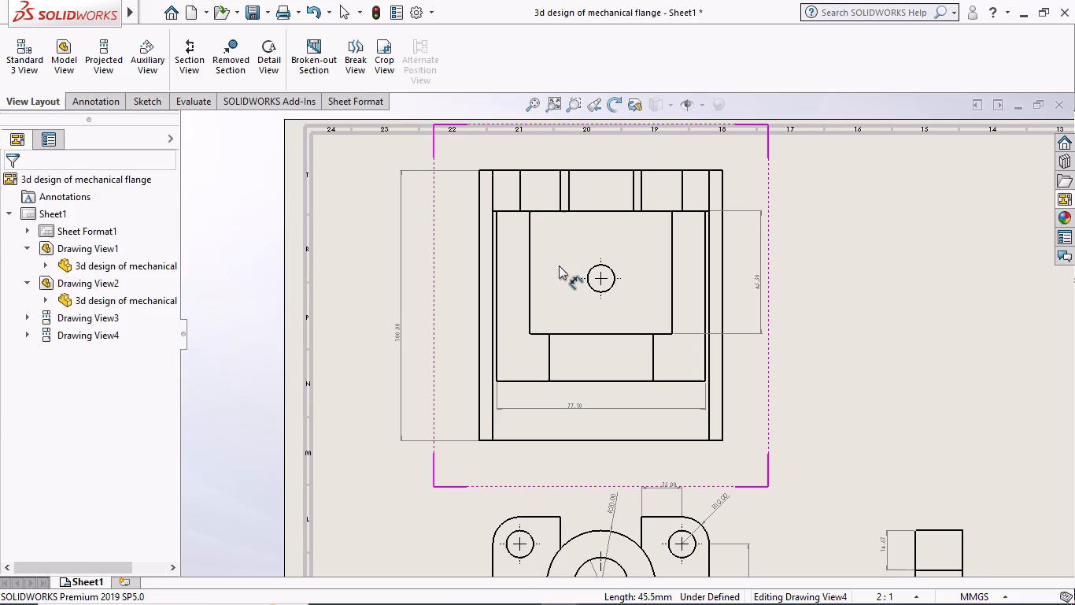
# Save the drawing to the Desktop as "3d design of mechanical flange draft sheet".
pyautogui.scroll(6, 556, 347)
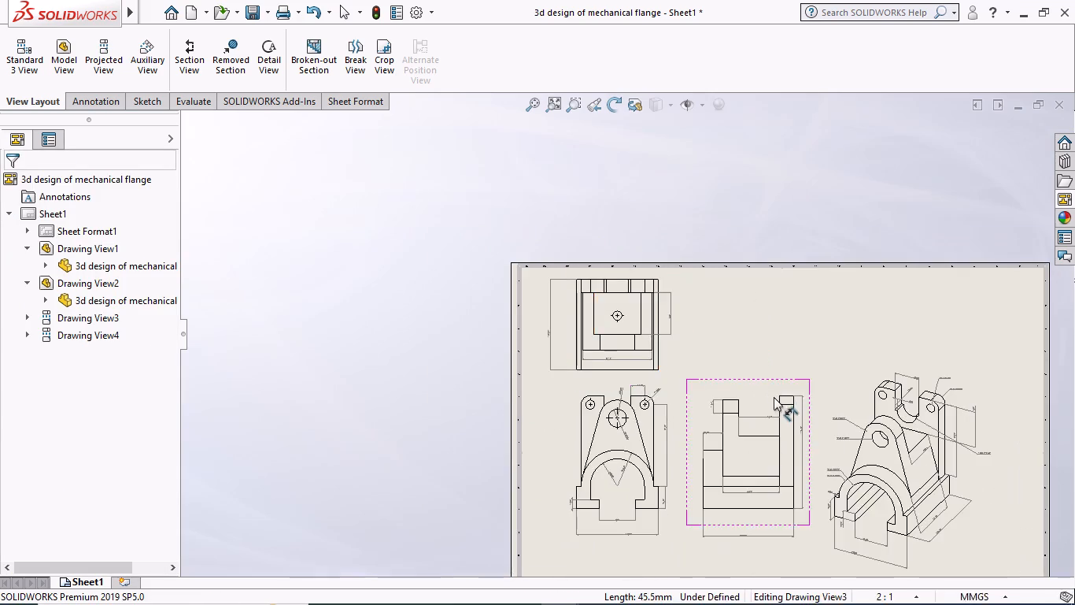
pyautogui.scroll(2, 774, 397)
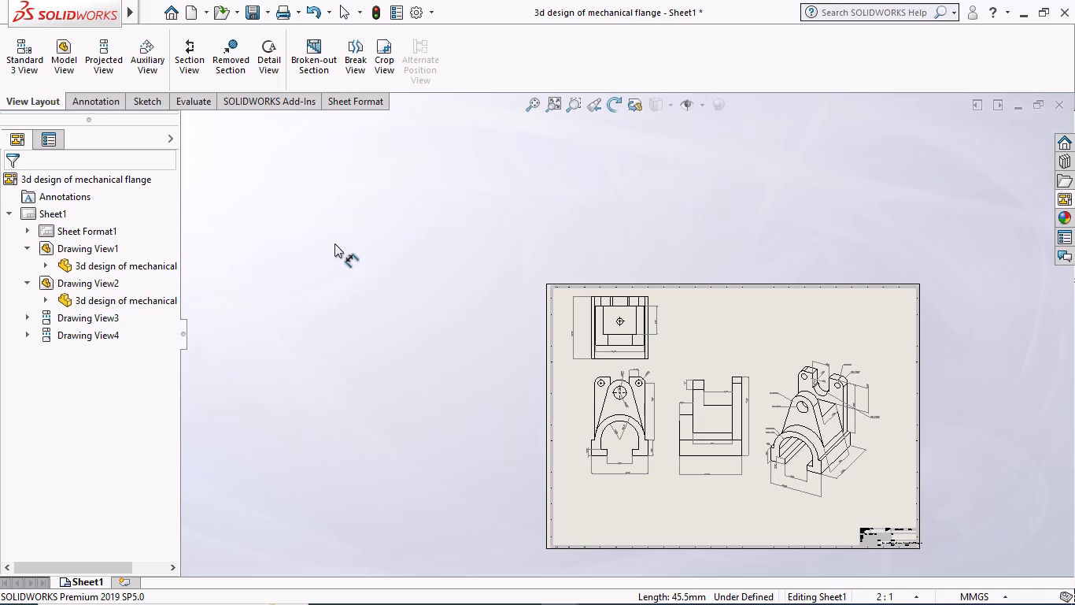
pyautogui.hotkey('ctrl', 's')
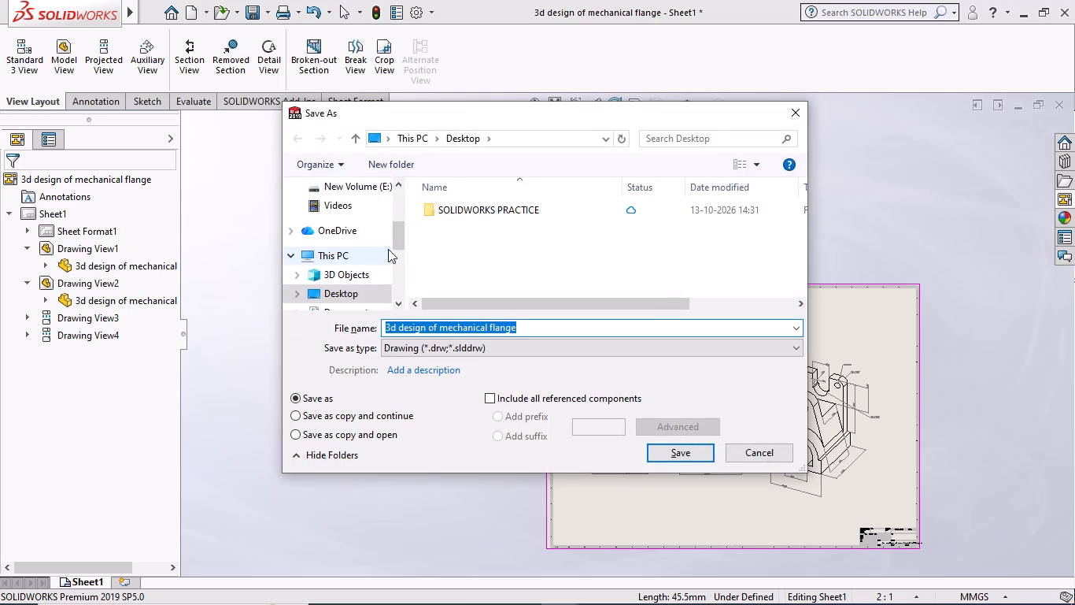
pyautogui.click(533, 337)
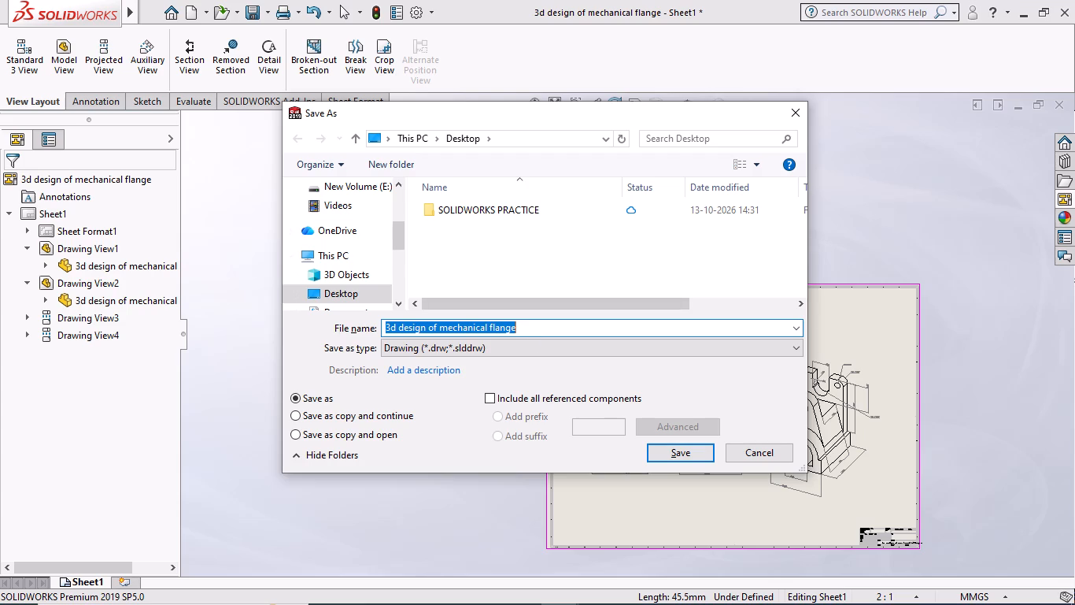
pyautogui.click(532, 330)
pyautogui.press('space')
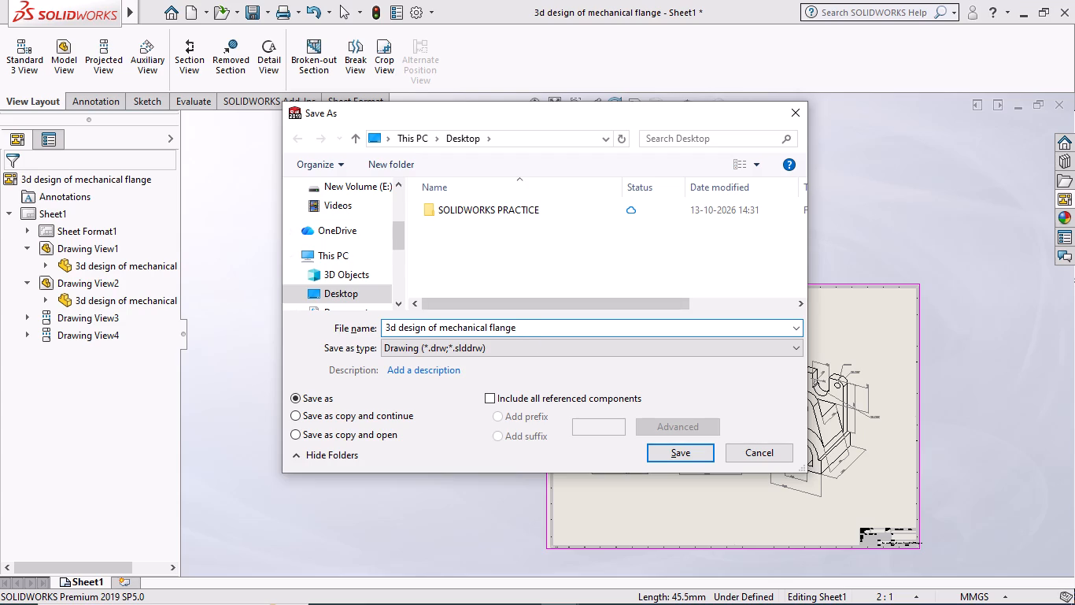
pyautogui.write('draft sheet')
pyautogui.press('Return')
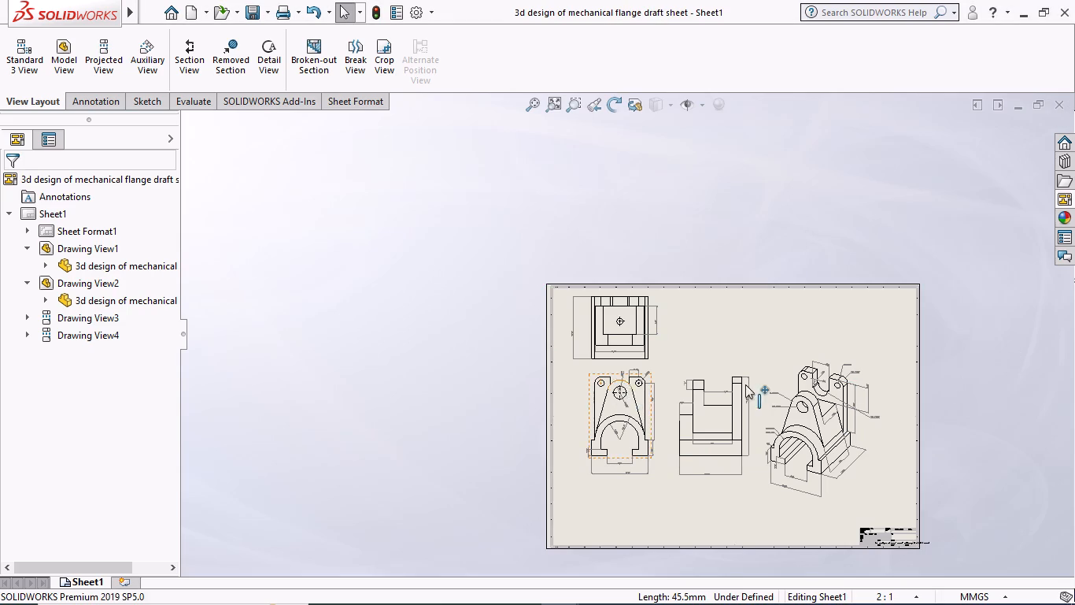
# Close the saved drawing and the flange part document.
pyautogui.scroll(-5, 752, 384)
pyautogui.scroll(6, 763, 394)
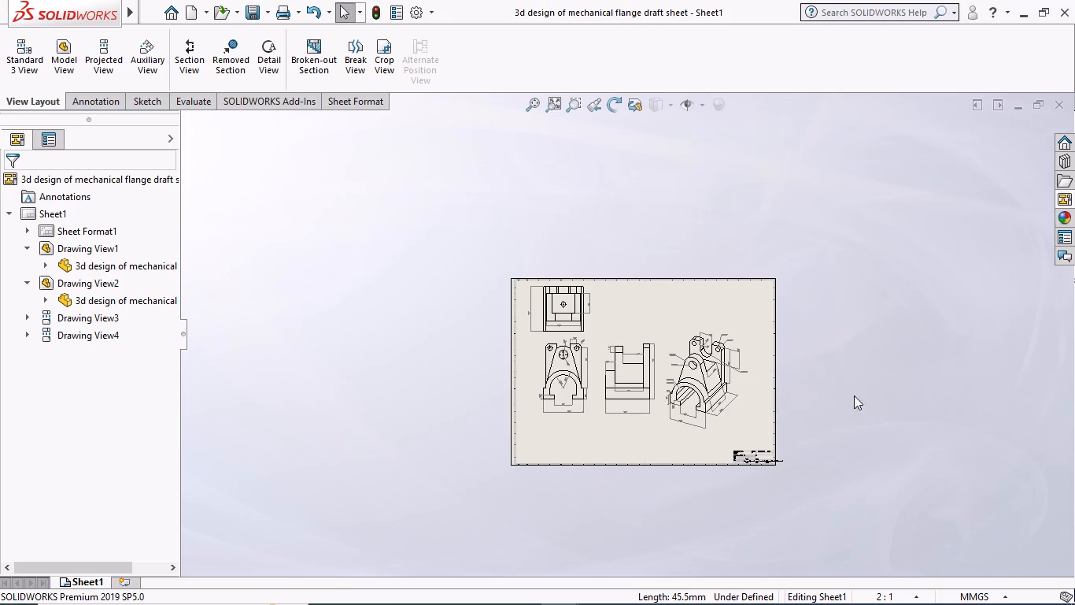
pyautogui.click(1056, 103)
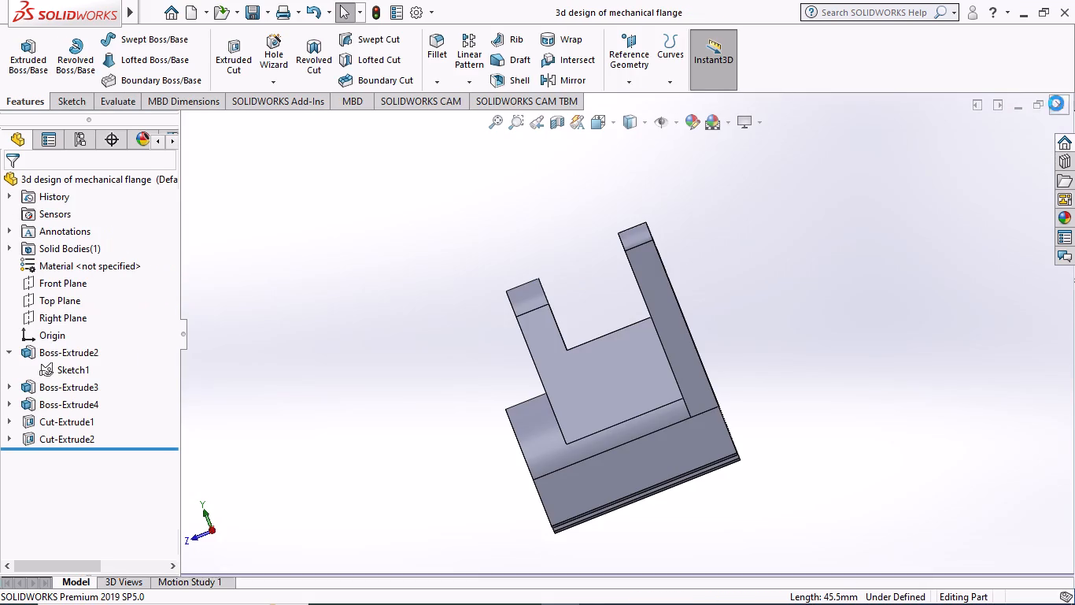
pyautogui.click(1056, 103)
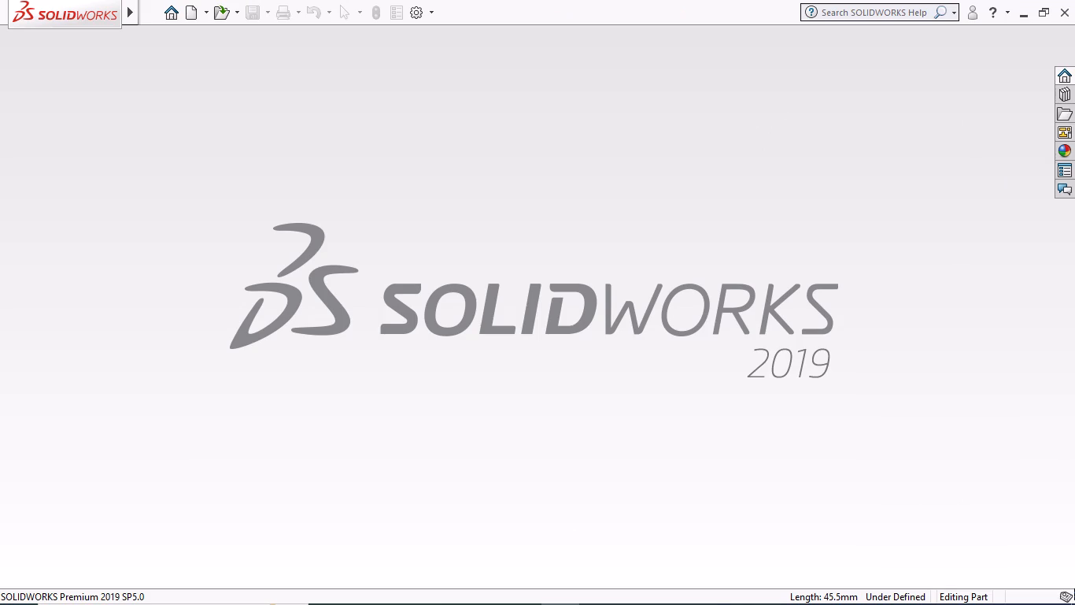